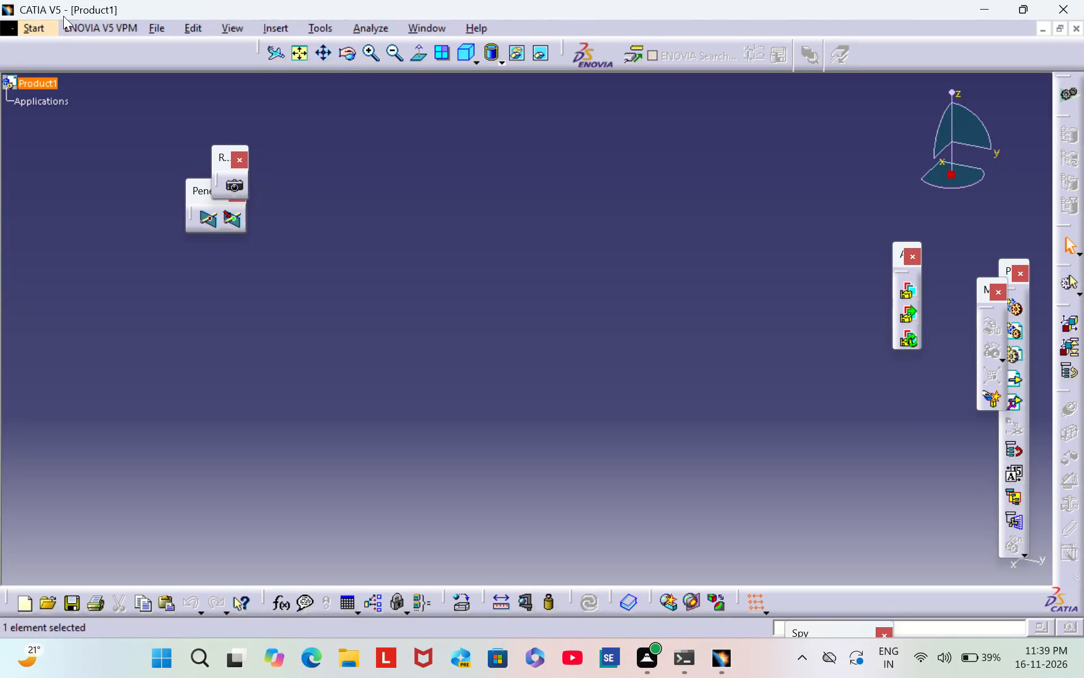
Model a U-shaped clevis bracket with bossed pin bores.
Start a new part inside Product1 in the Wireframe and Surface Design workbench.
left_click(34, 24)
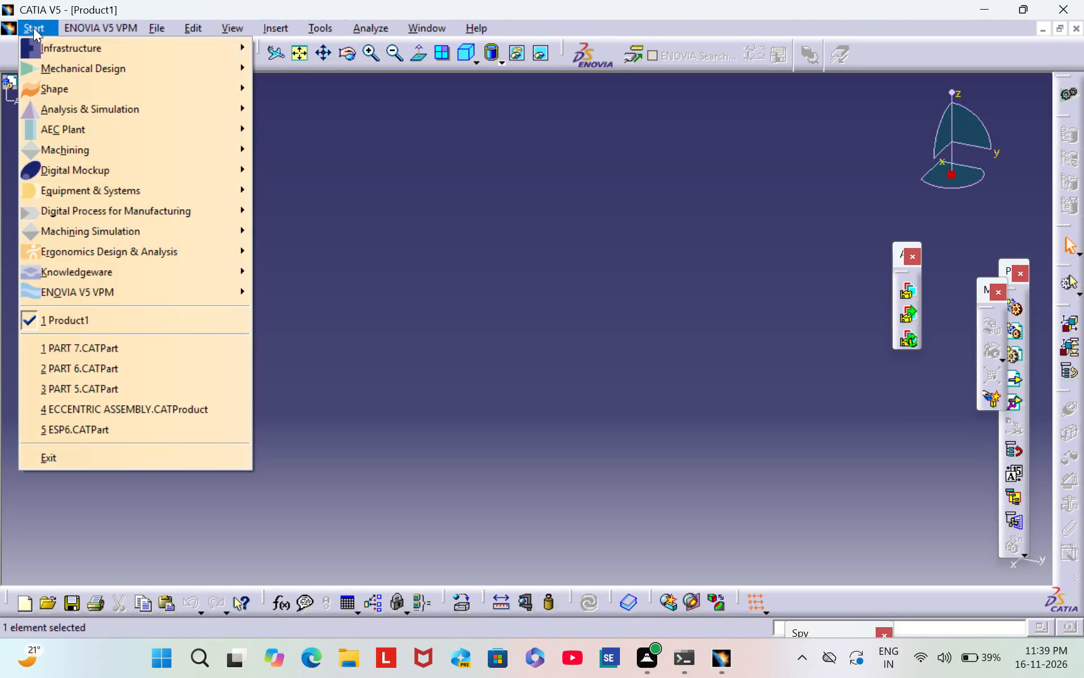
left_click(57, 74)
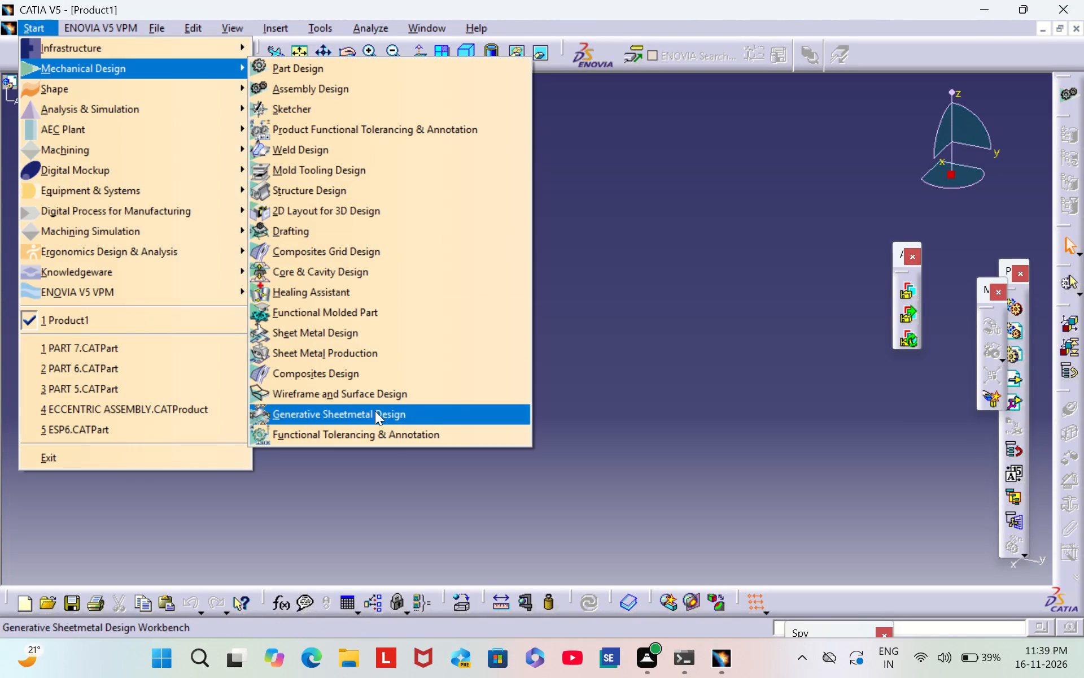
left_click(375, 397)
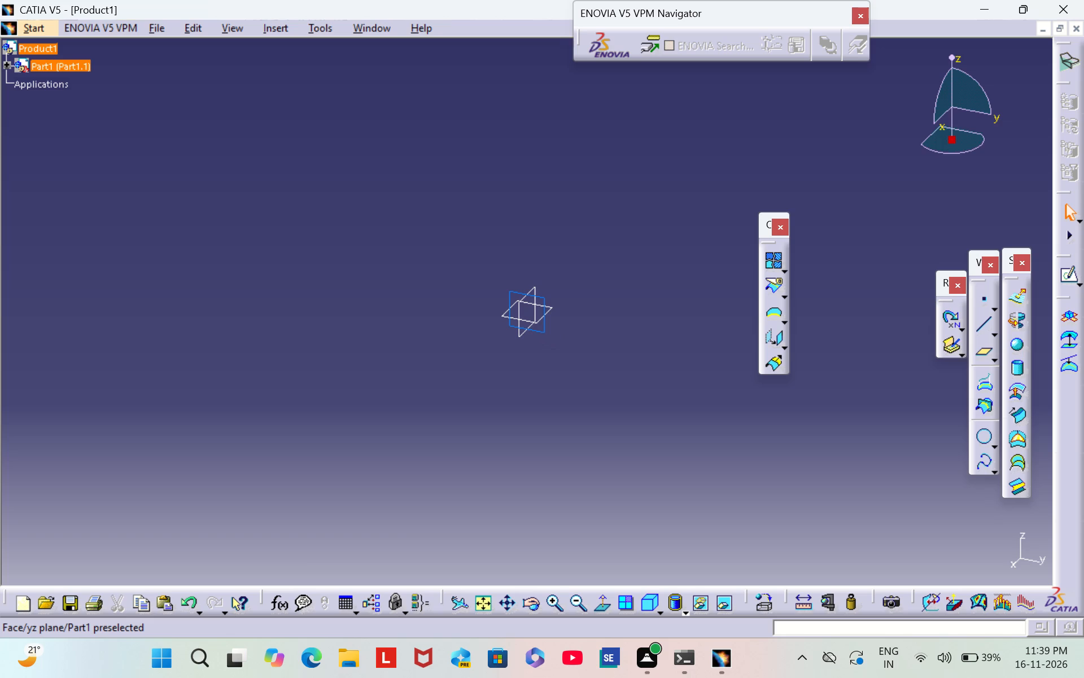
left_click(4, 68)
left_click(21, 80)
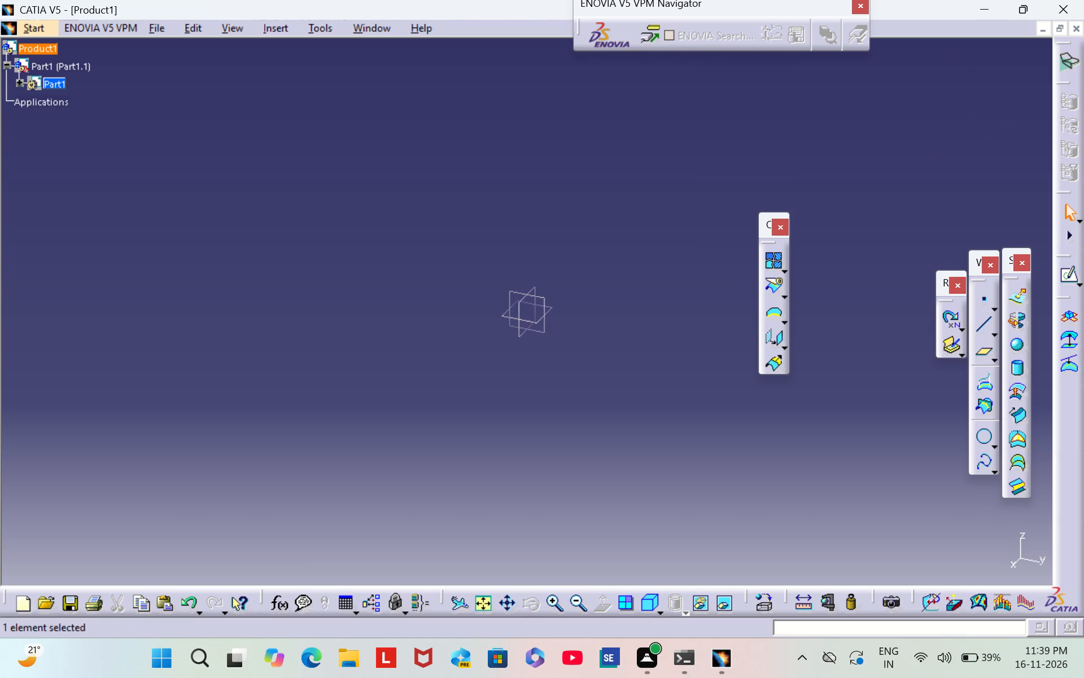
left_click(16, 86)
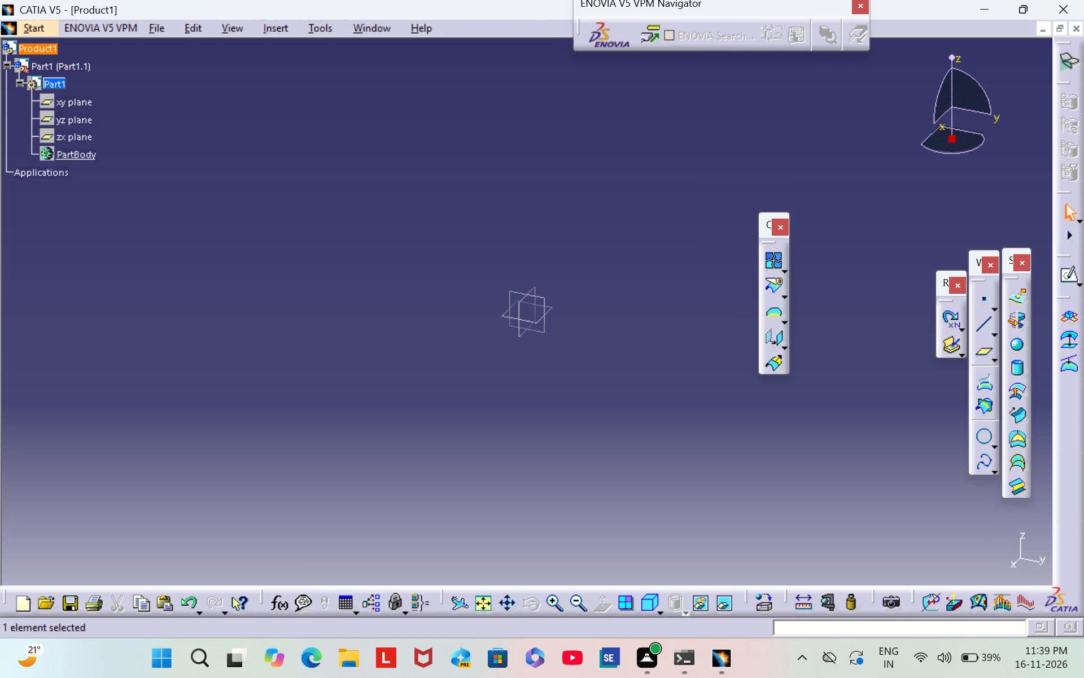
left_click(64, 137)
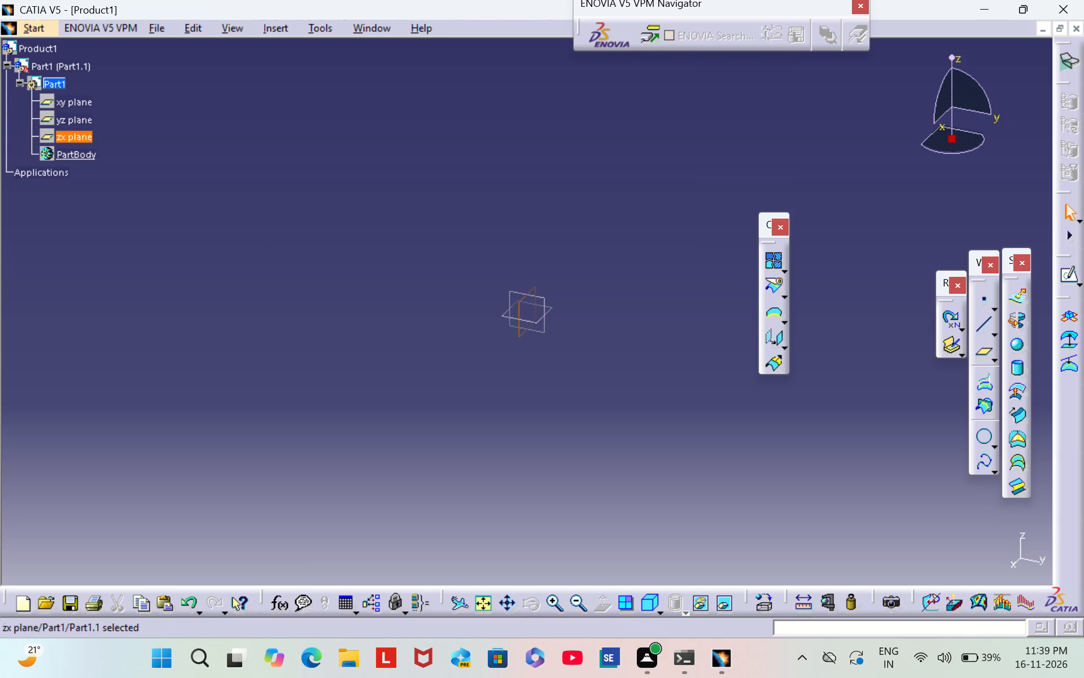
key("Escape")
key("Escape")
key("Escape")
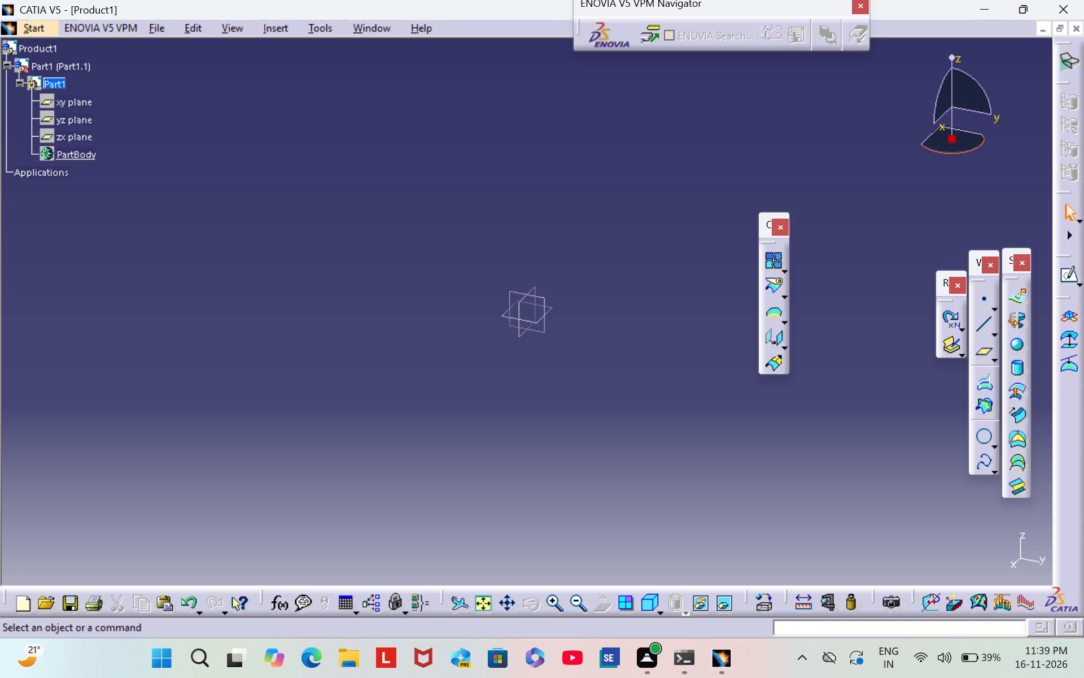
Exit the application with Product1 still open.
left_click(1060, 8)
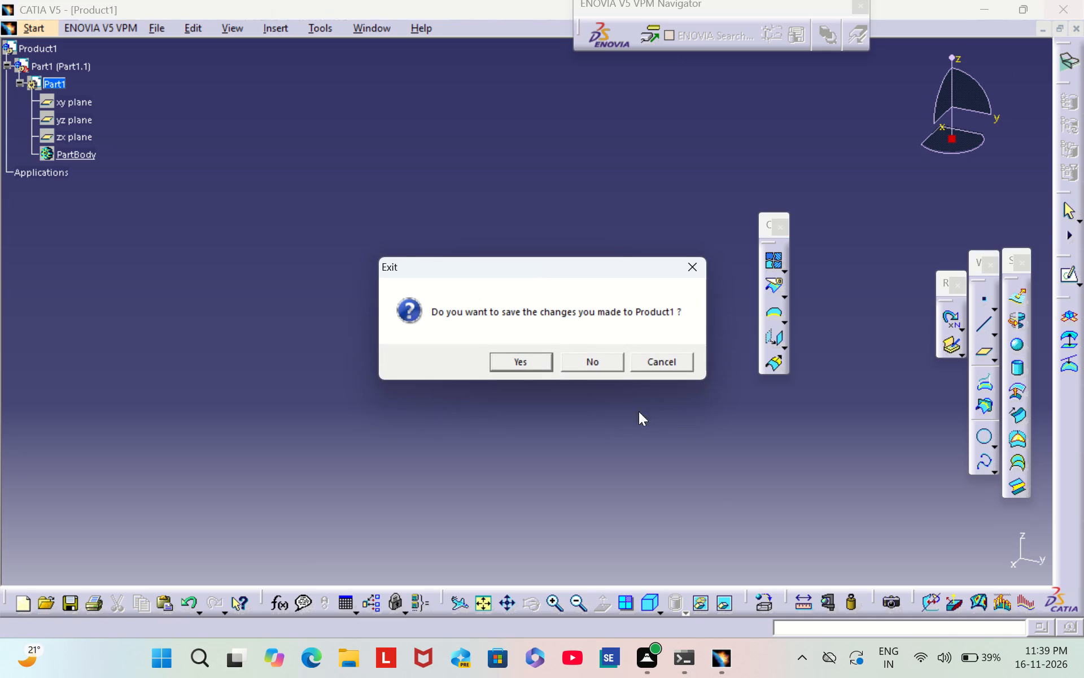
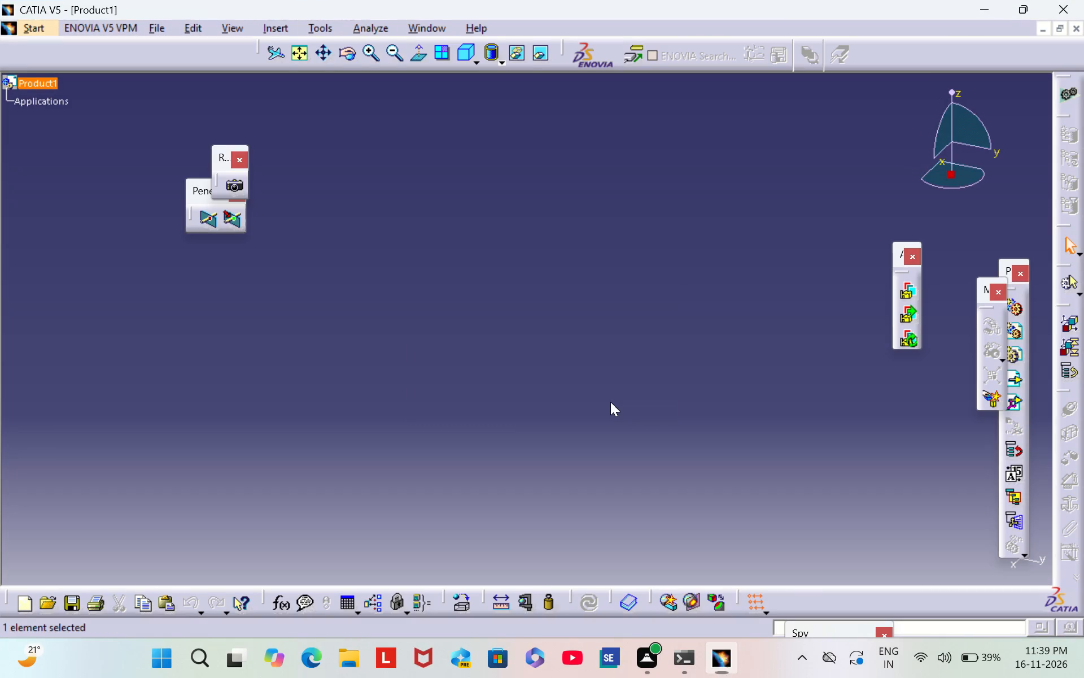
Start a new part inside Product1 in the Wireframe and Surface Design workbench.
left_click(32, 29)
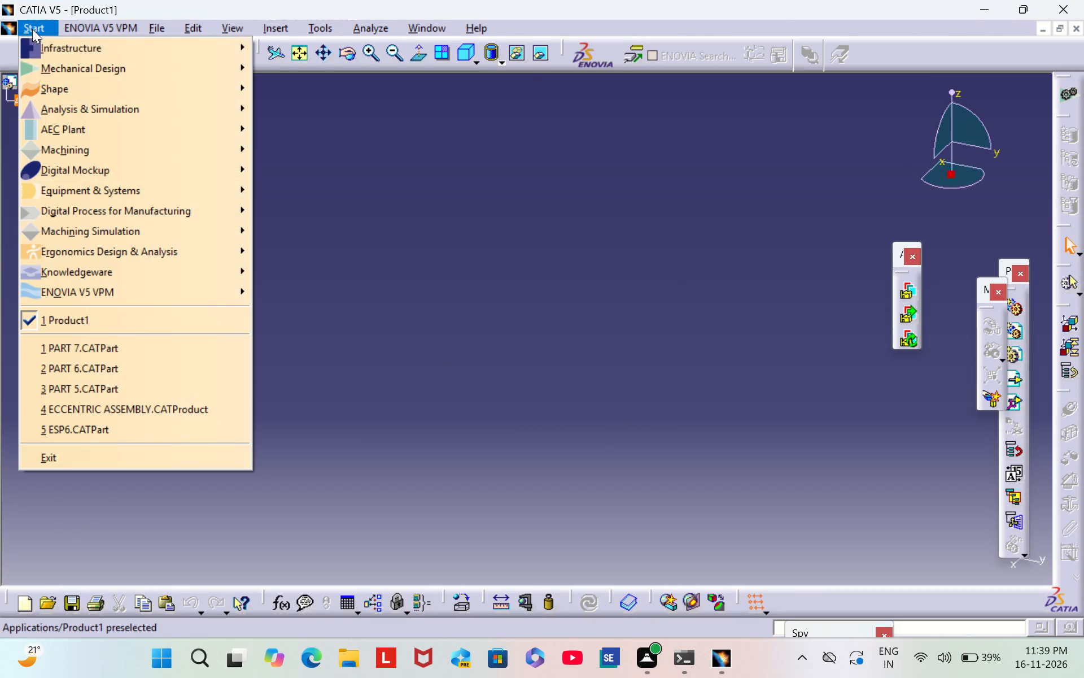
left_click(54, 64)
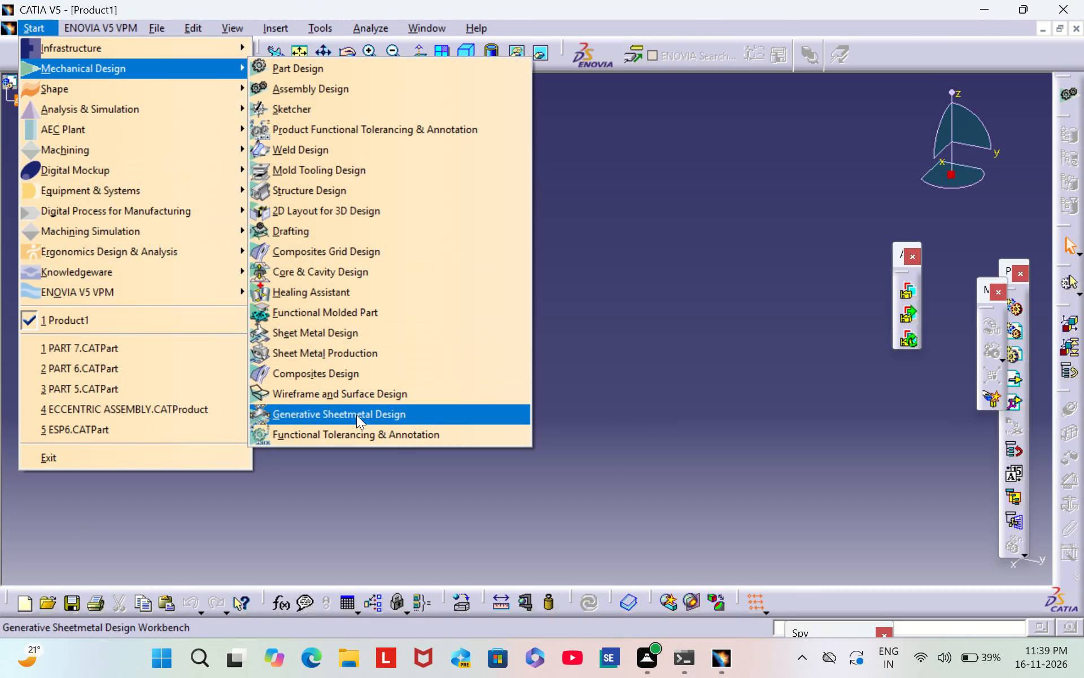
left_click(369, 392)
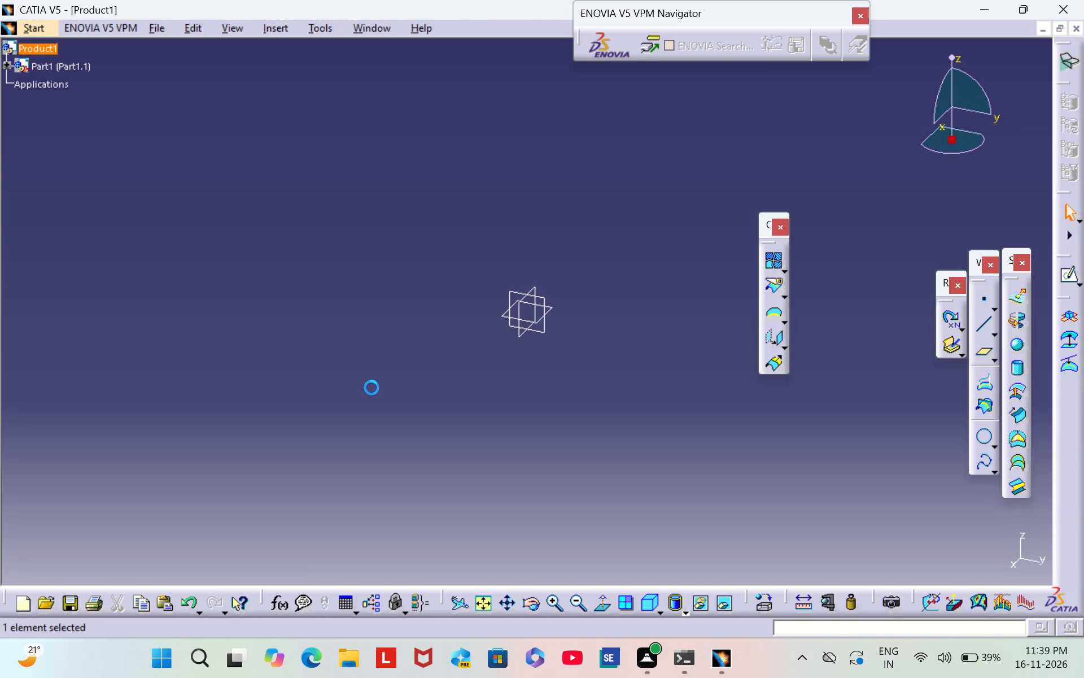
Sketch a circle about 95.5 mm in diameter centred on the origin of the new part's zx plane.
left_click(6, 66)
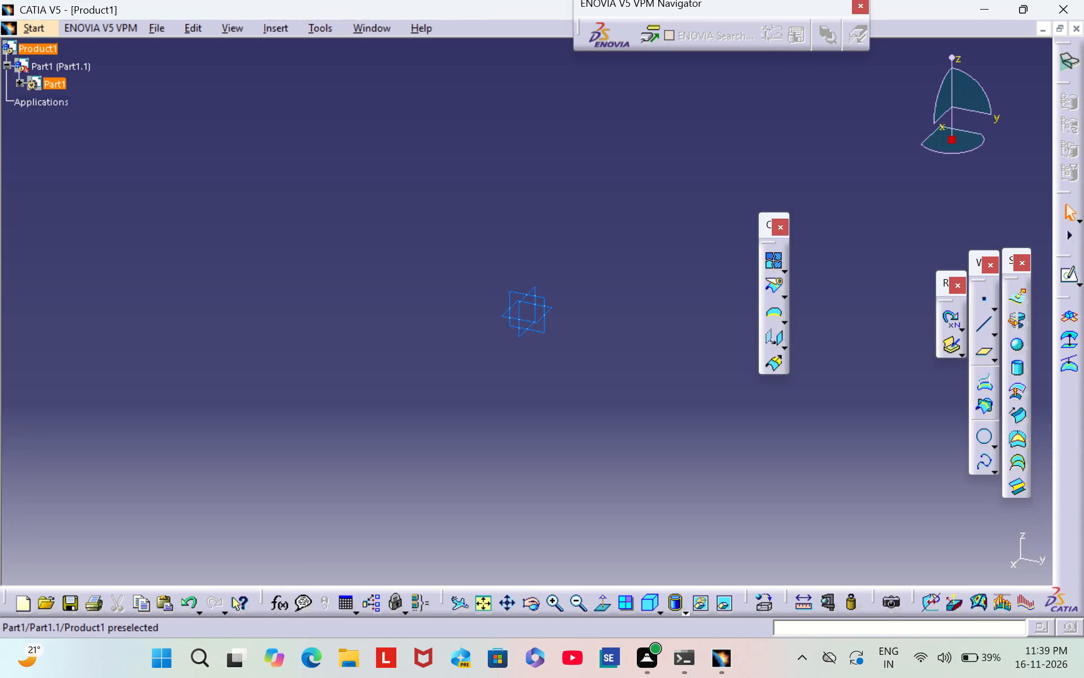
left_click(19, 84)
left_click(67, 141)
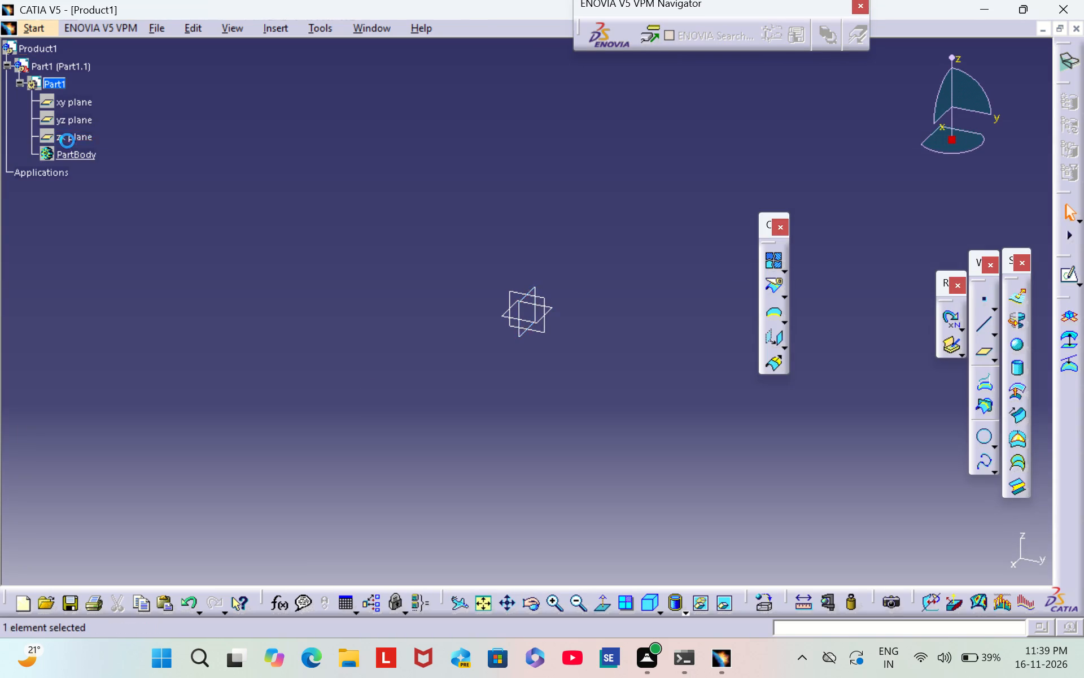
left_click(1070, 274)
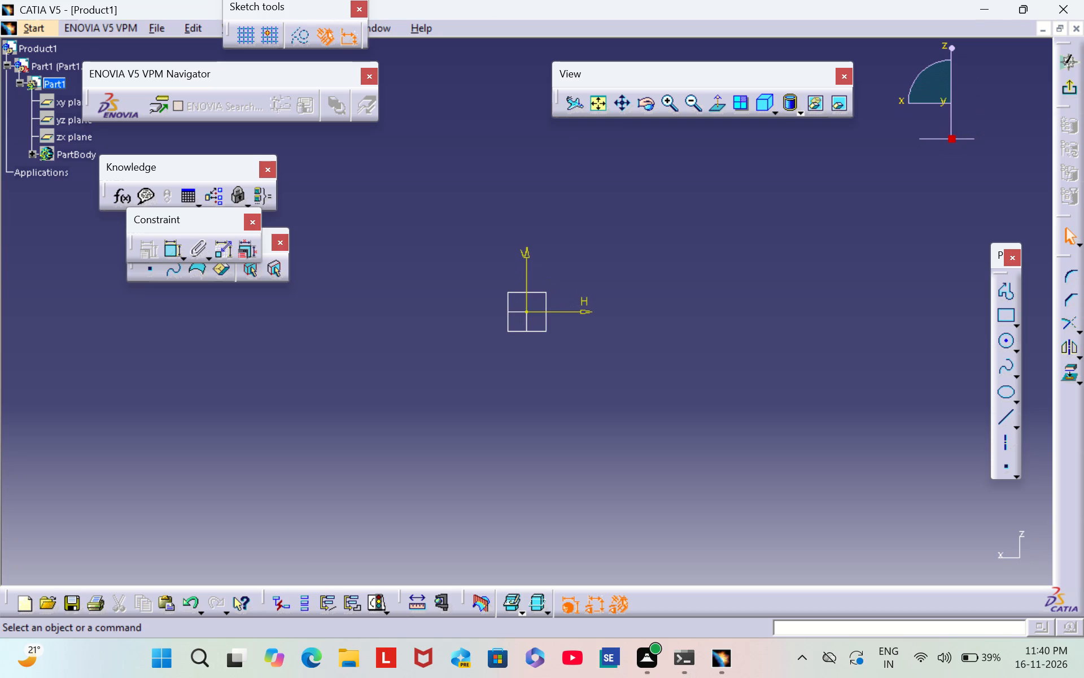
left_click(1008, 345)
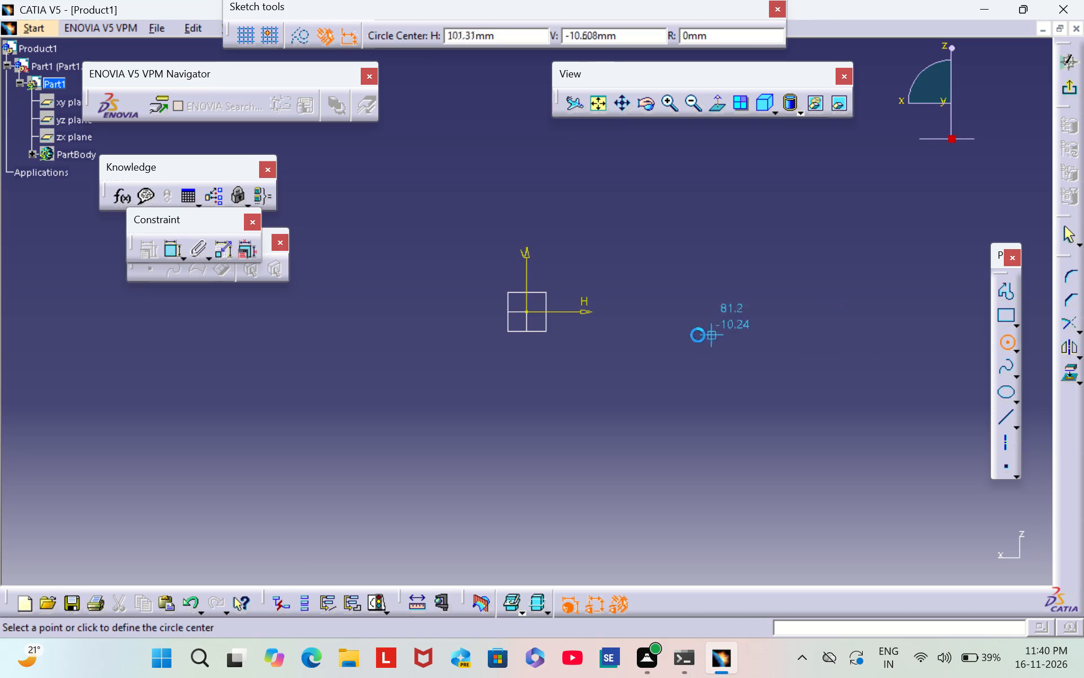
left_click(526, 312)
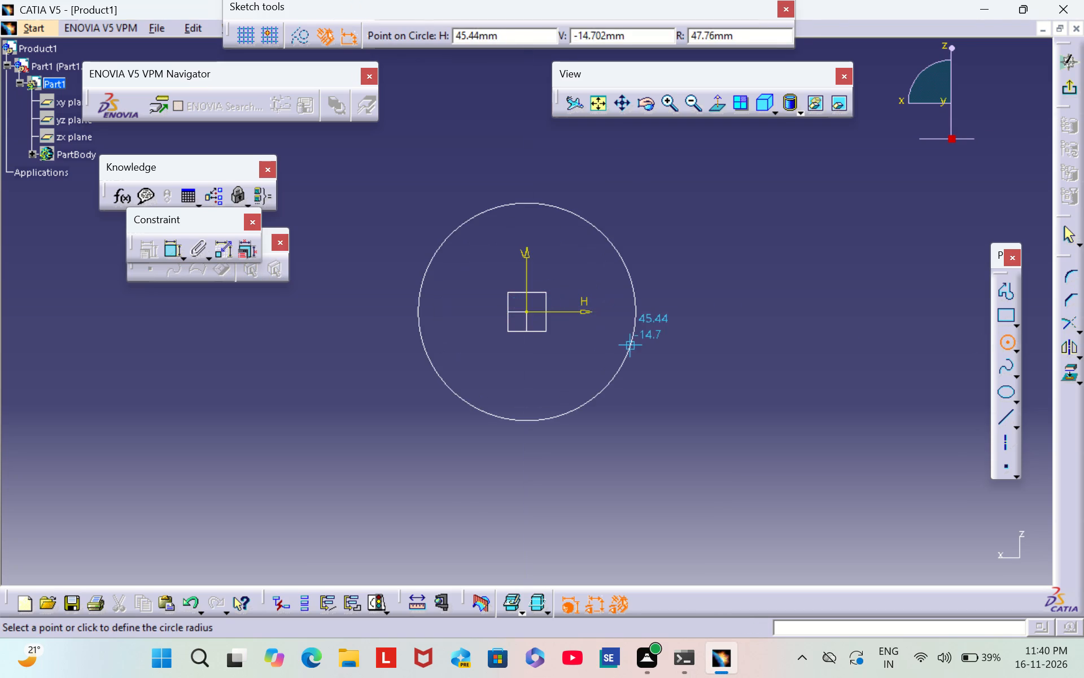
left_click(631, 345)
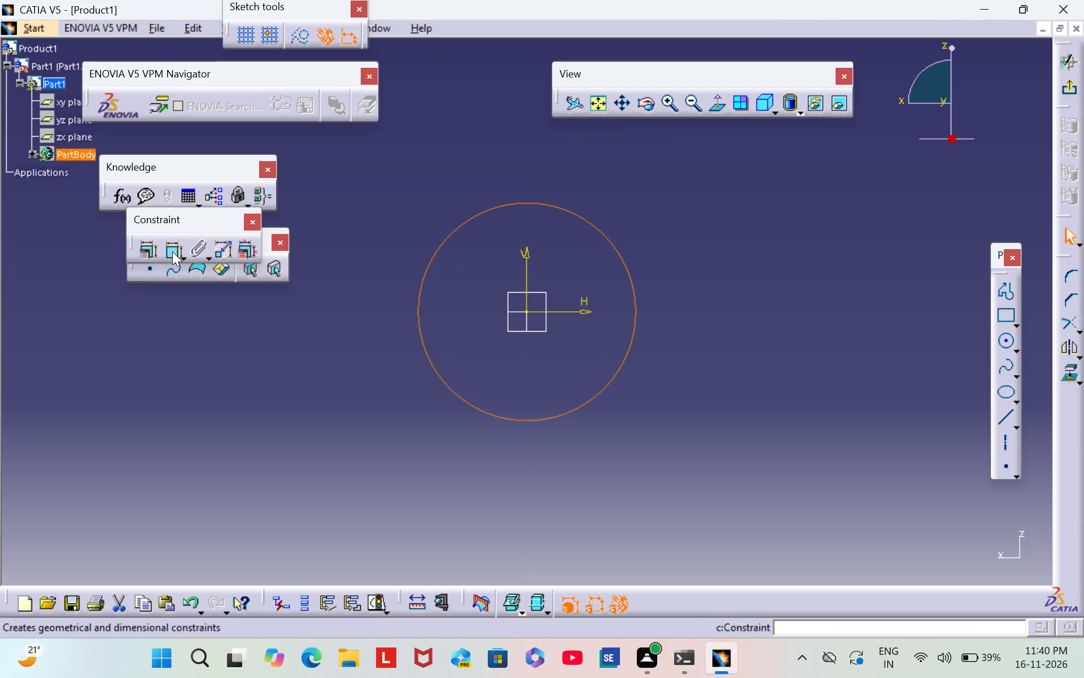
Dimension the circle's diameter, set it to 100 mm and exit the sketch.
left_click(173, 251)
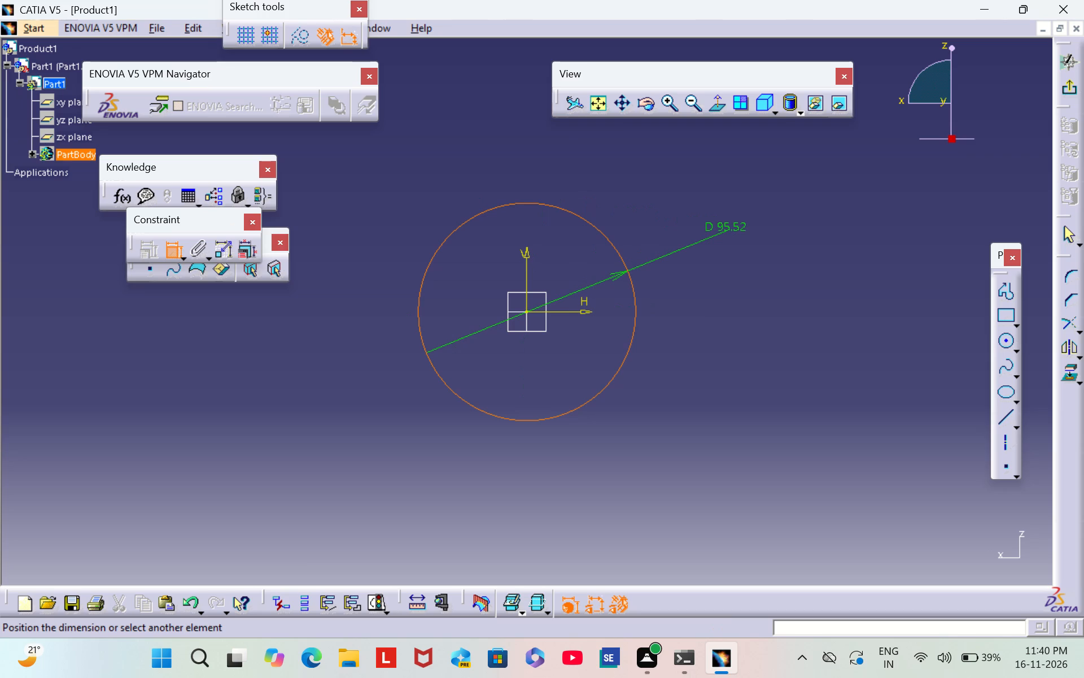
left_click(727, 231)
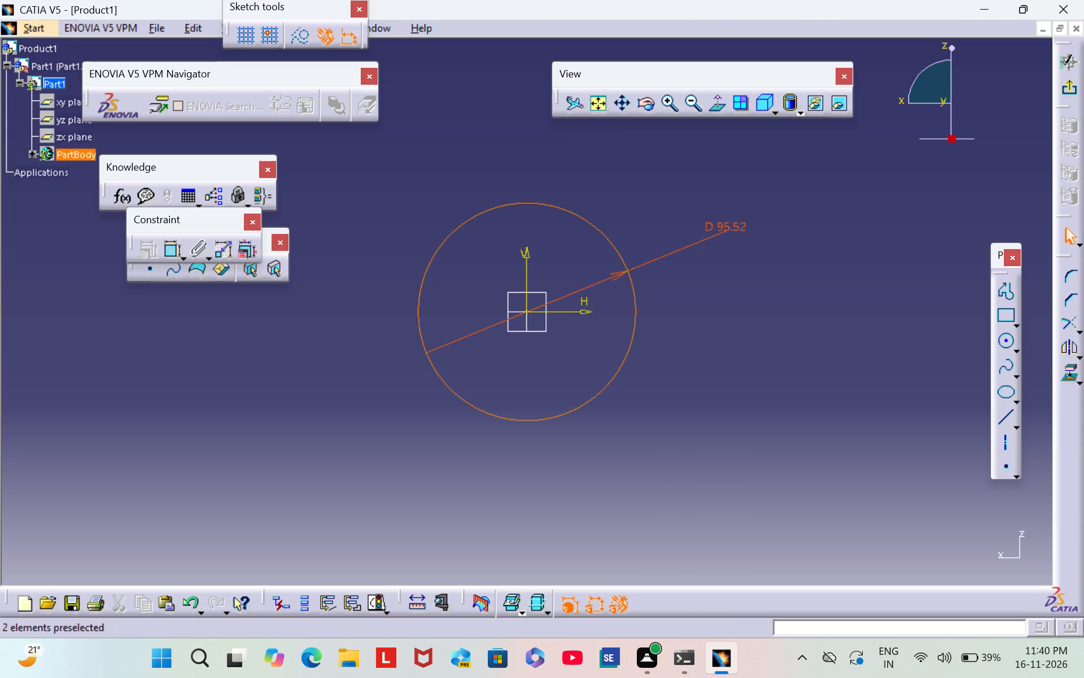
left_click(730, 229)
double_click(729, 229)
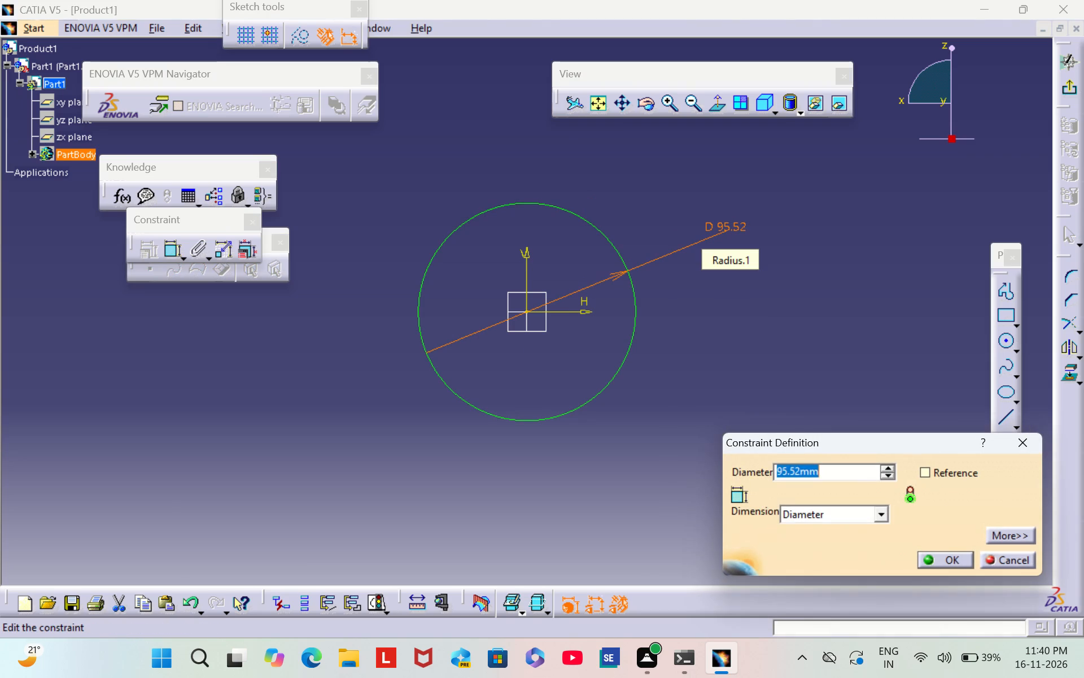
key("BackSpace")
type("100")
key("Return")
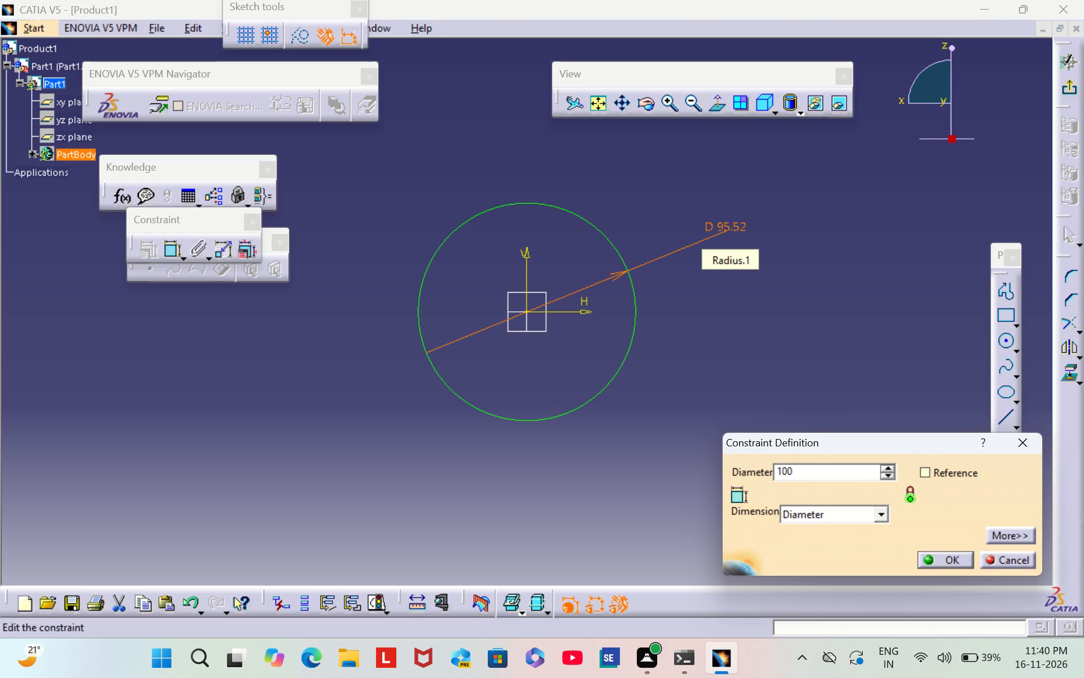
left_click(876, 262)
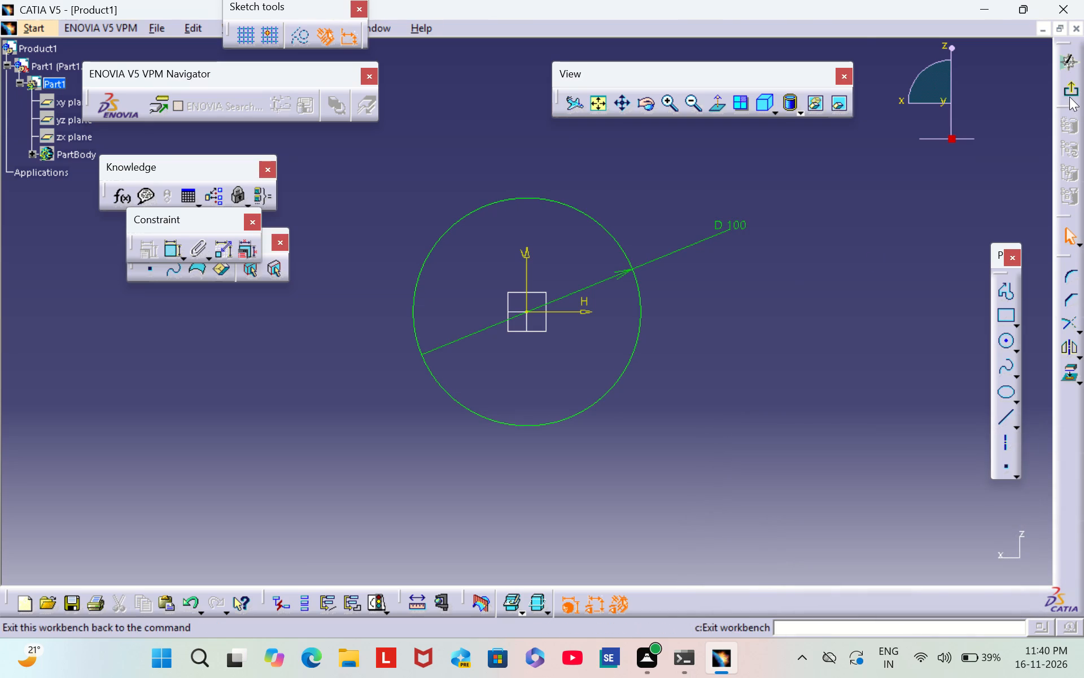
left_click(1069, 95)
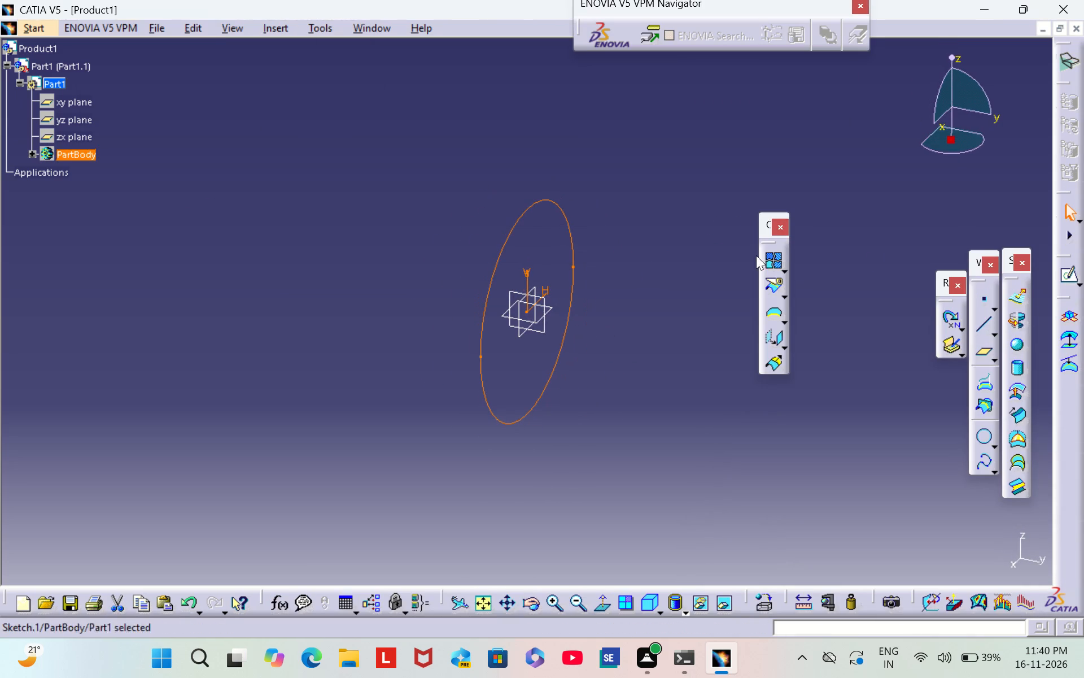
Extrude the circle sketch as a surface with Limit 1 at 150 mm and Mirrored Extent enabled.
left_click(1018, 303)
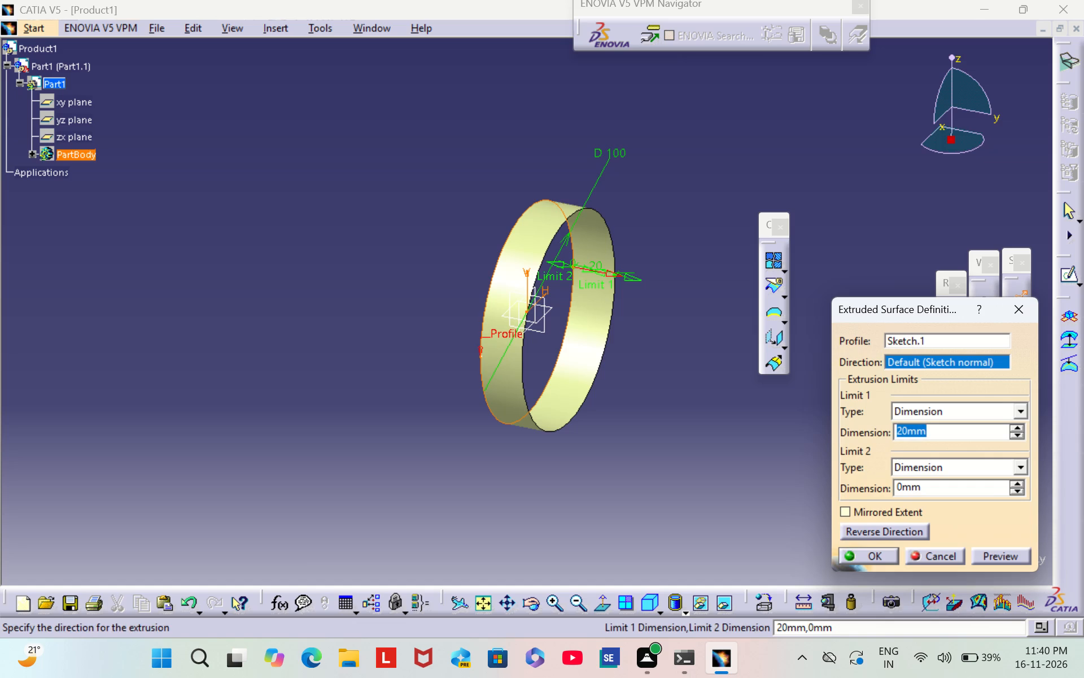
middle_click_drag(639, 311, 644, 347)
scroll(639, 311, "down", 1)
right_click_drag(640, 311, 644, 346)
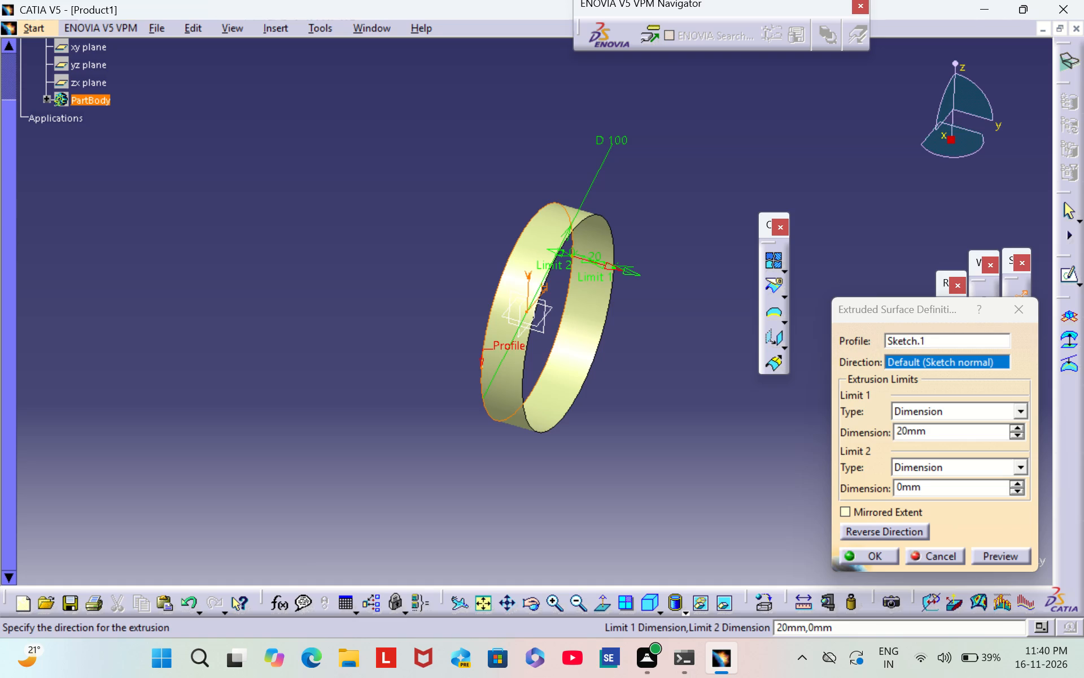
left_click(866, 514)
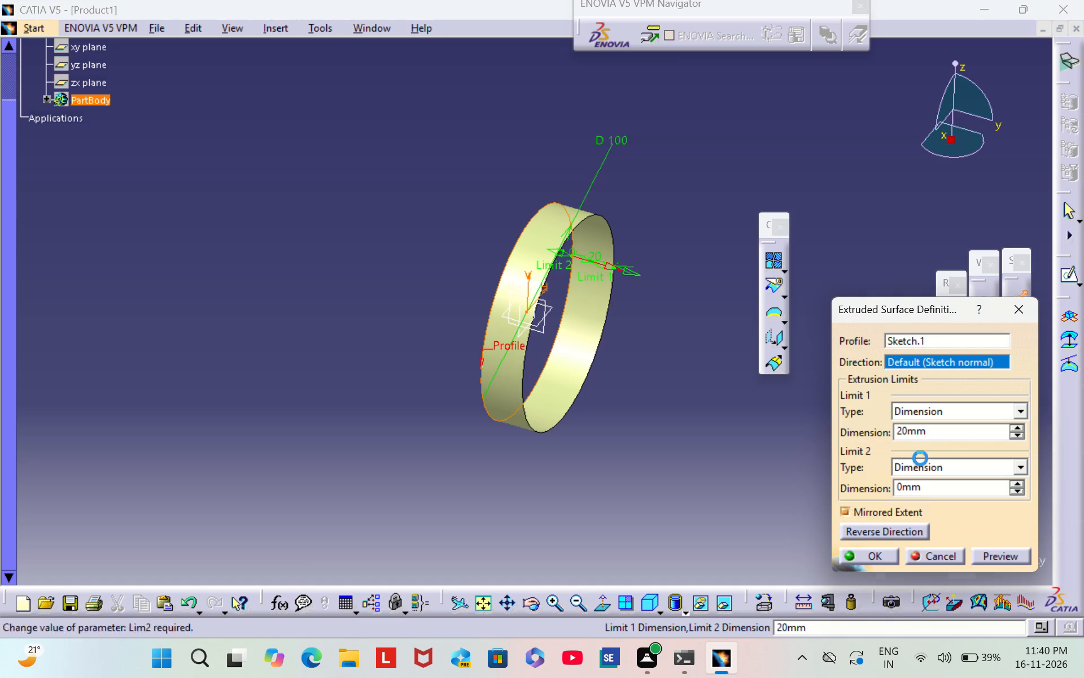
left_click(939, 435)
key("BackSpace")
key("BackSpace")
key("BackSpace")
key("BackSpace")
type("150")
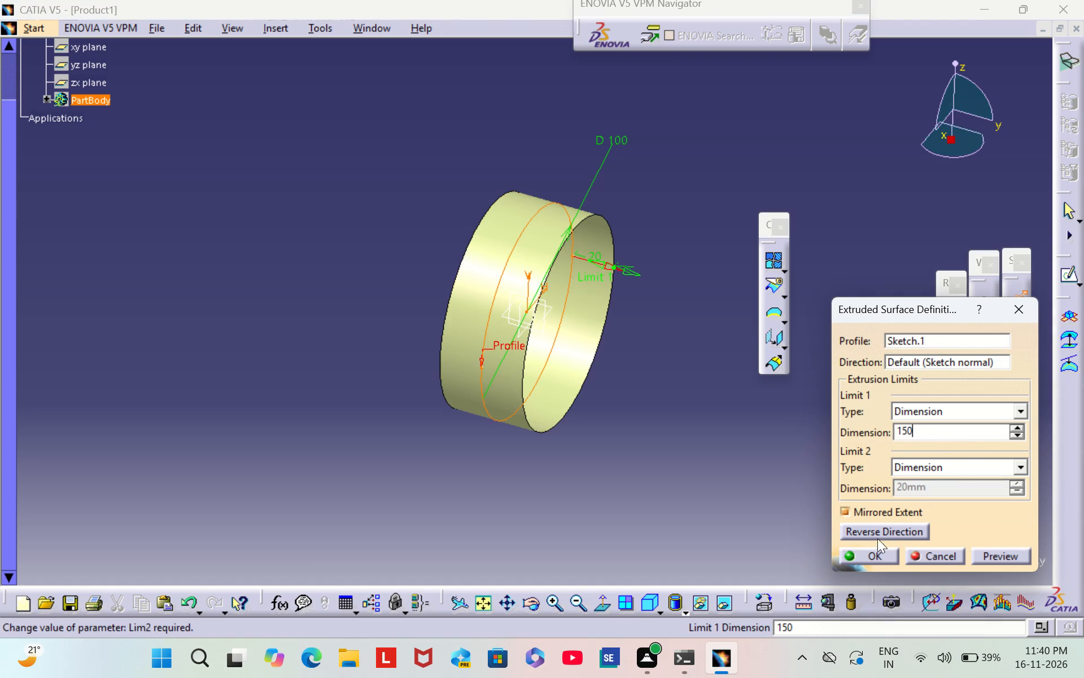
left_click(871, 554)
left_click(627, 176)
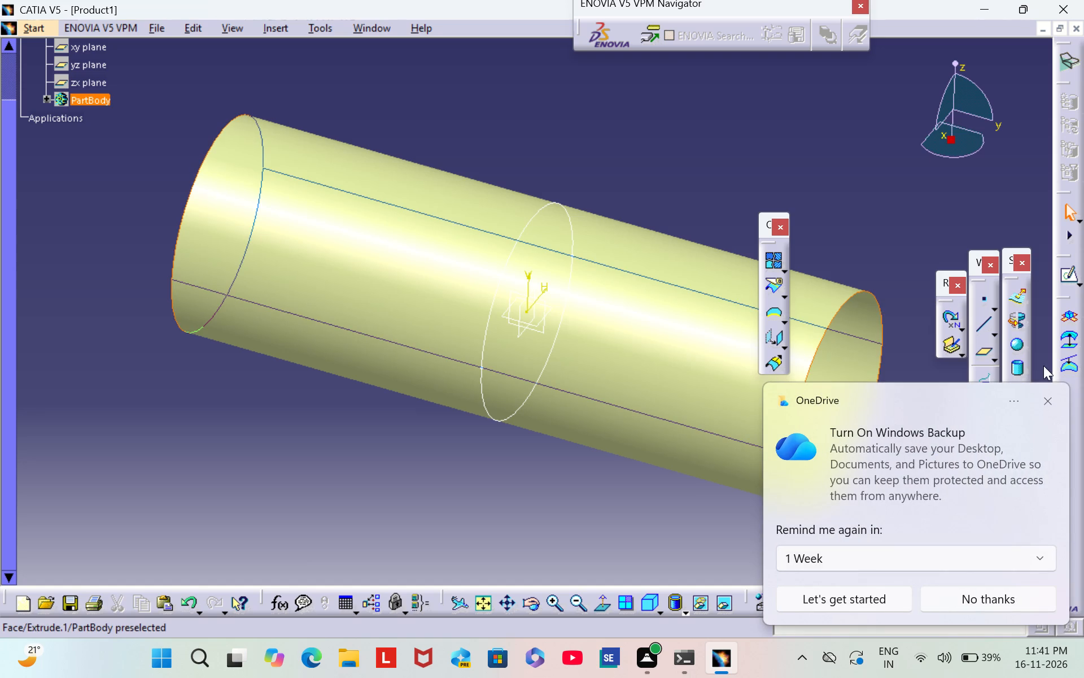
Dismiss the OneDrive backup reminder.
left_click(1047, 401)
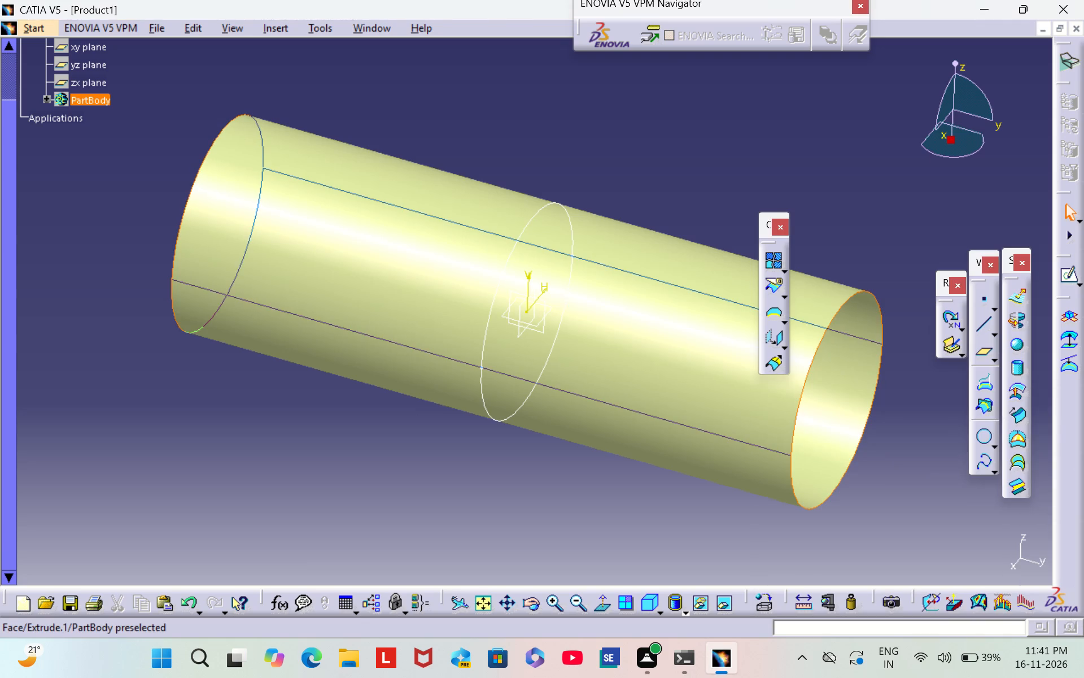
Hide the circle sketch at the middle of the extruded cylinder.
right_click(535, 211)
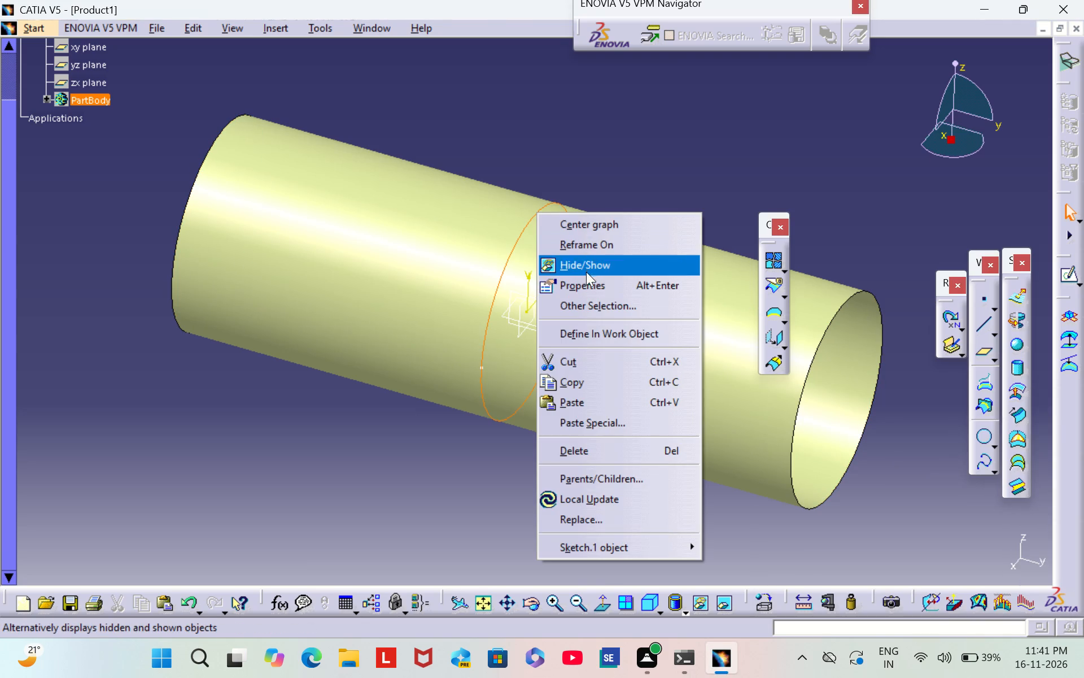
left_click(587, 265)
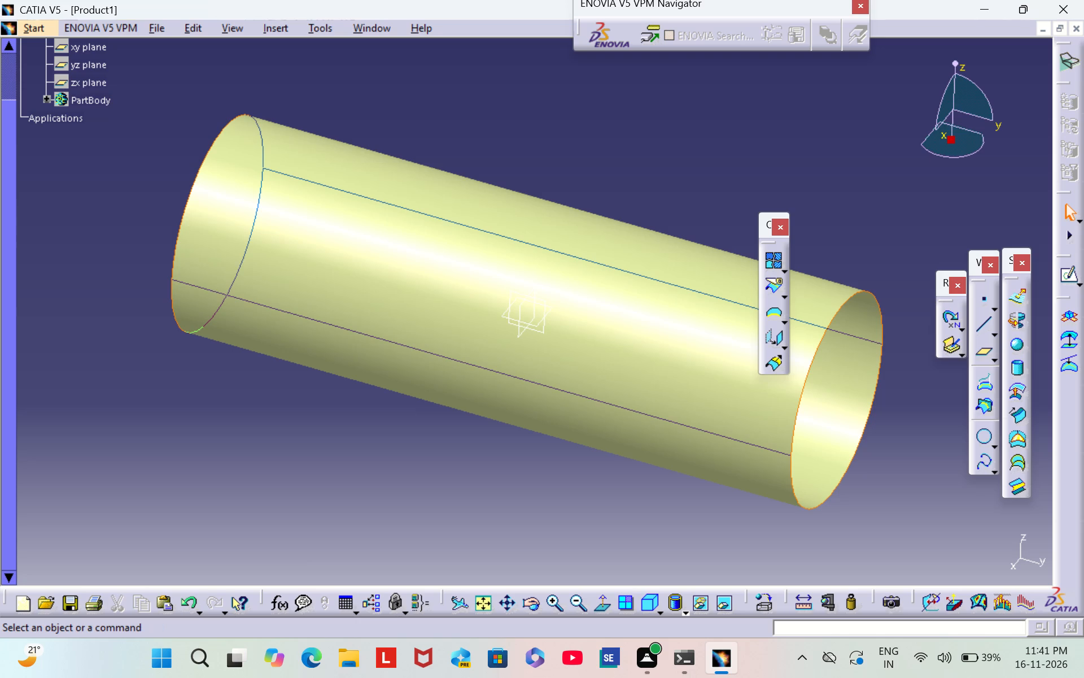
Sketch a centered rectangle about 113 mm wide around the origin on the xy plane.
left_click(78, 48)
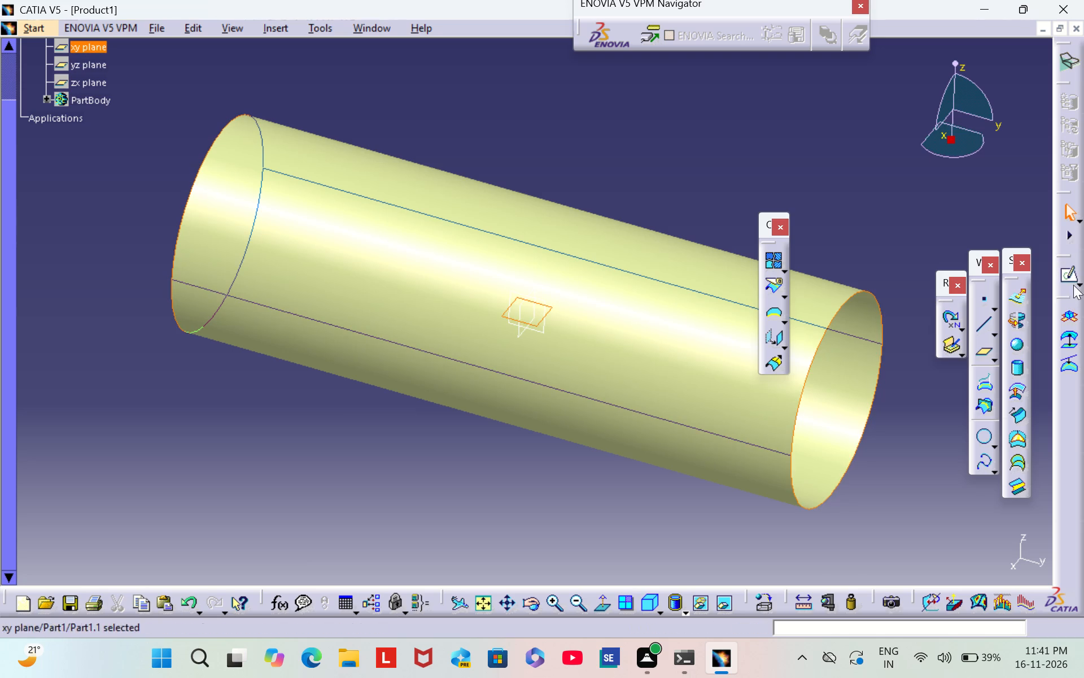
left_click(1065, 275)
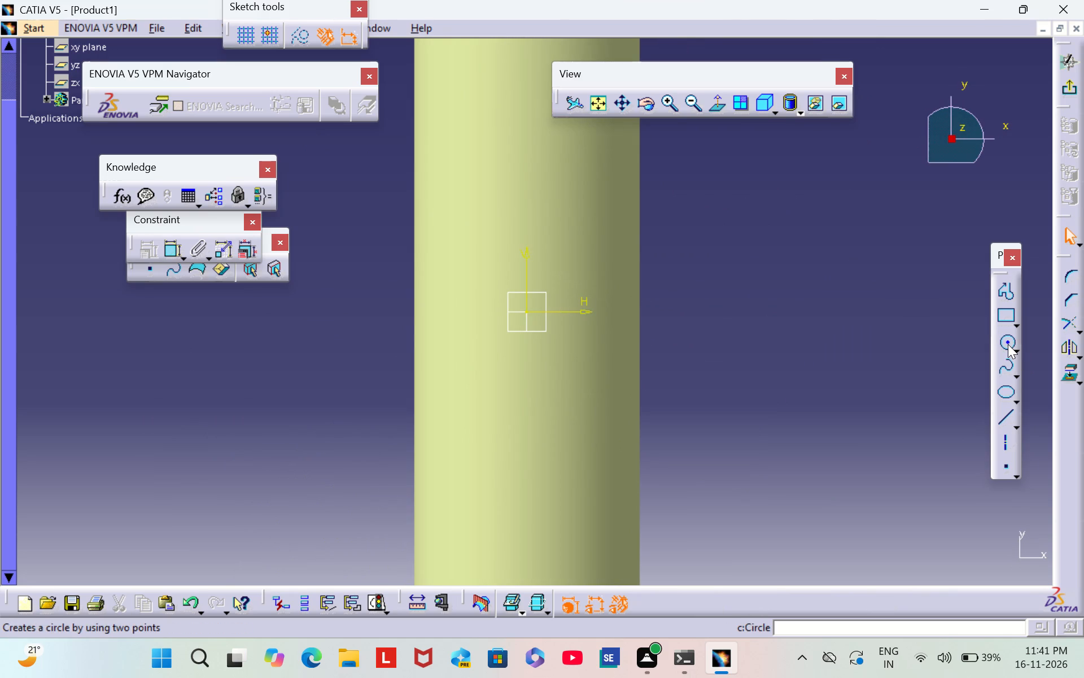
left_click(1018, 324)
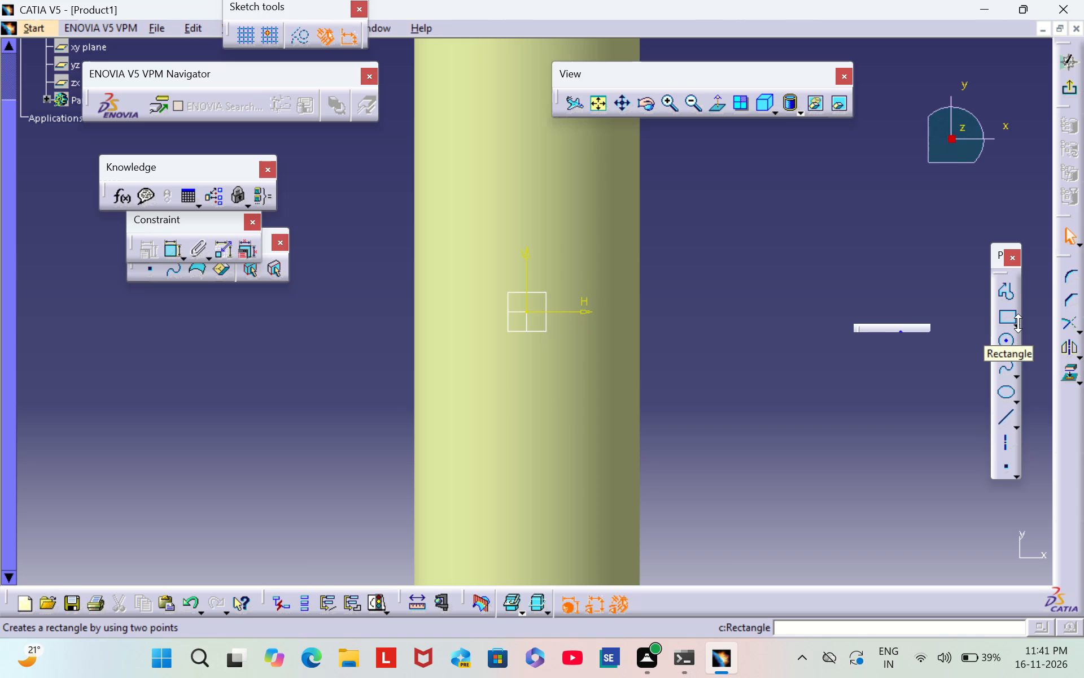
left_click(1018, 323)
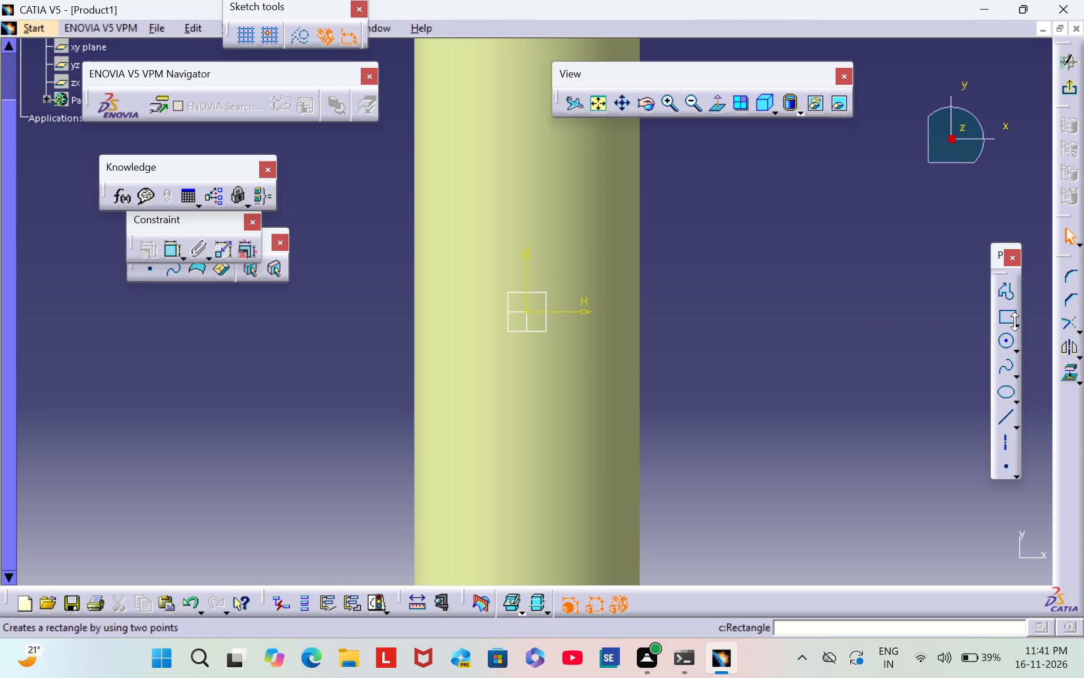
left_click(1019, 318)
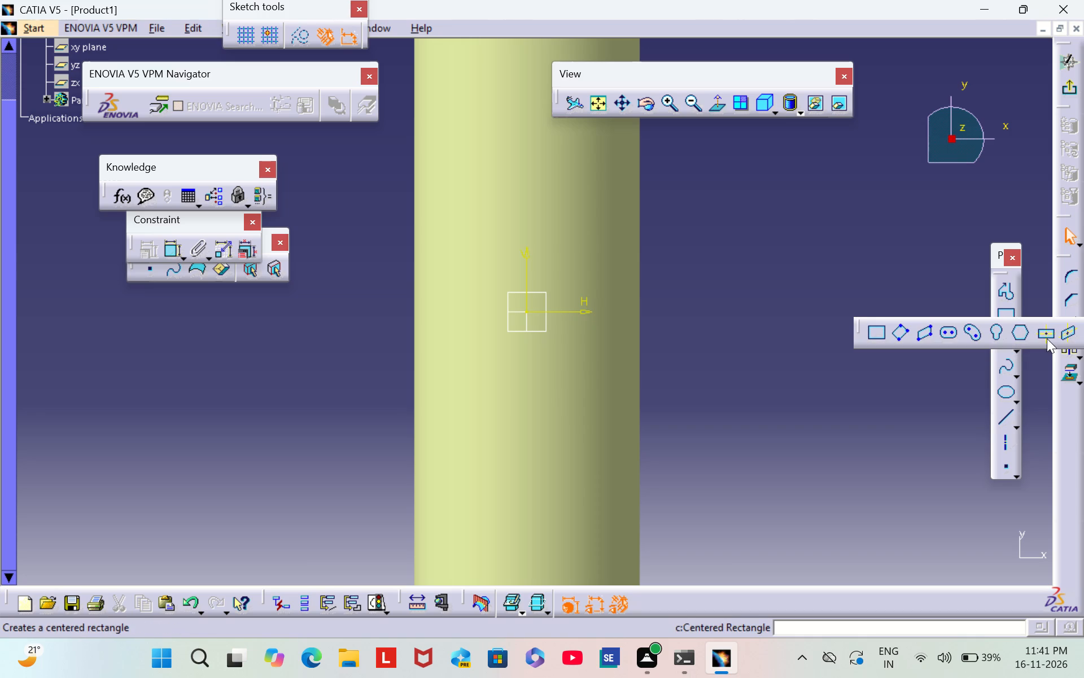
left_click(1045, 333)
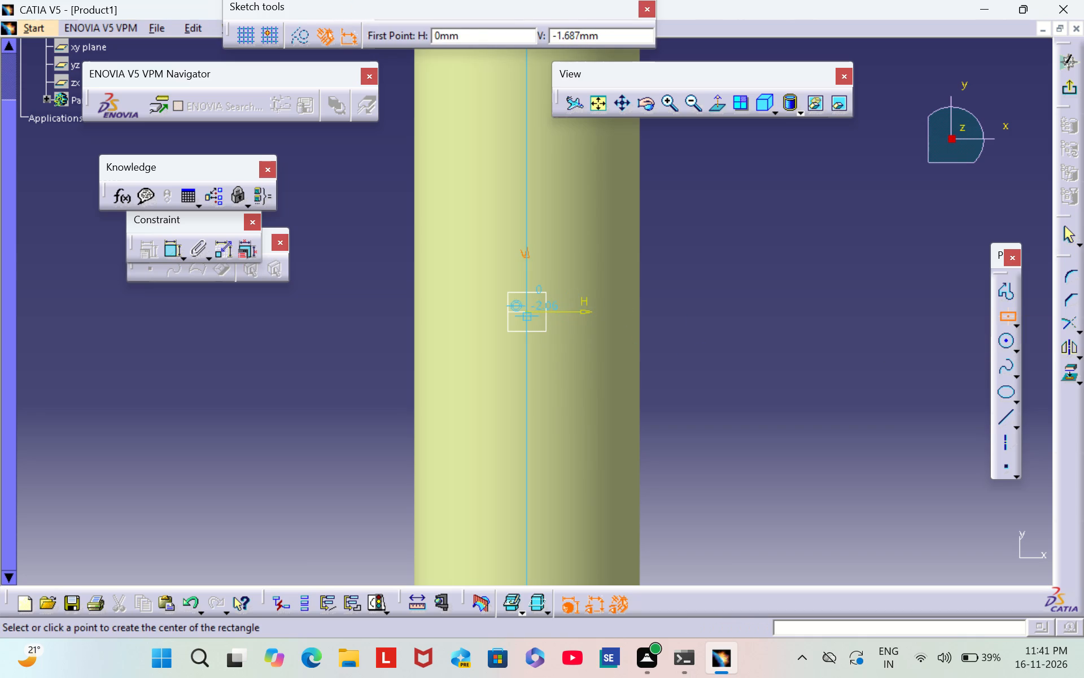
left_click(526, 311)
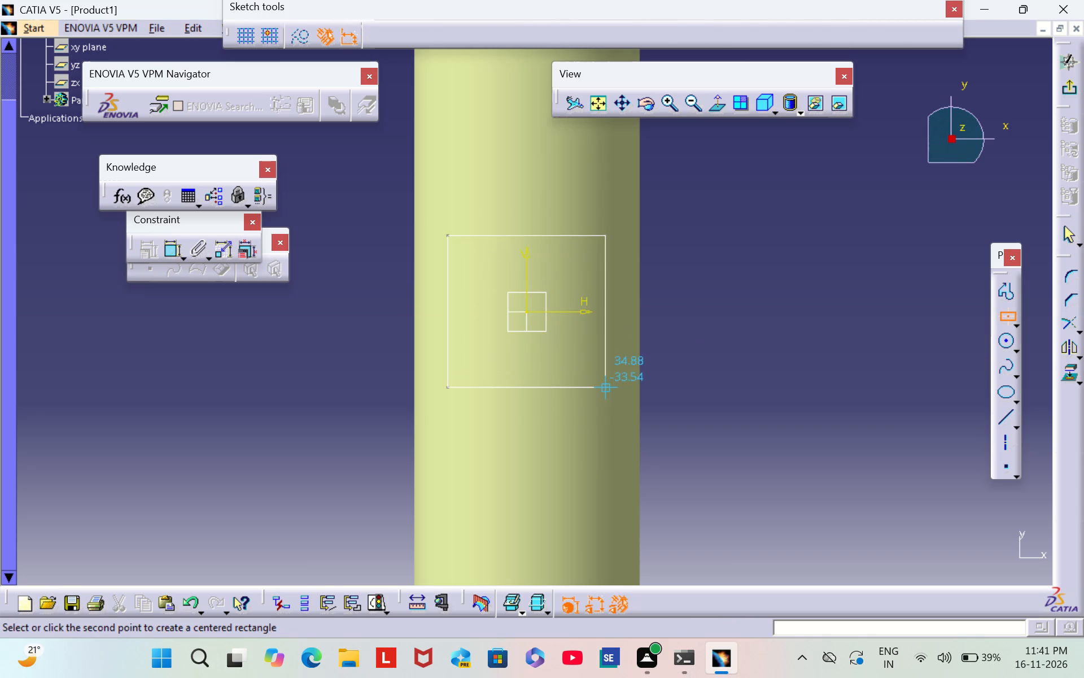
left_click(655, 425)
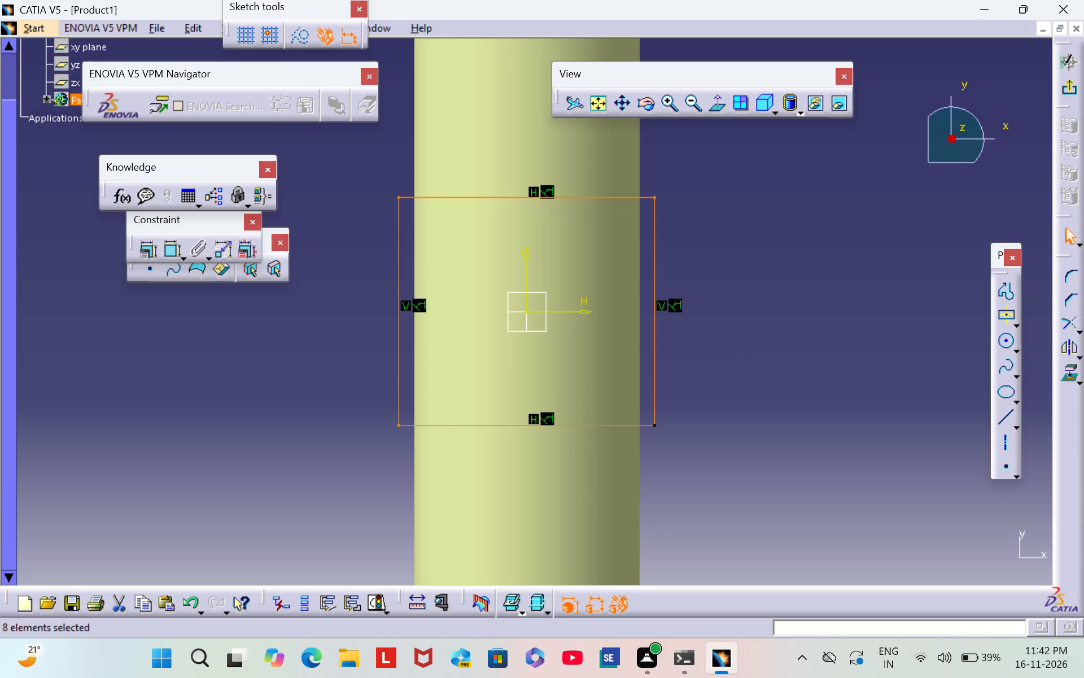
left_click(746, 349)
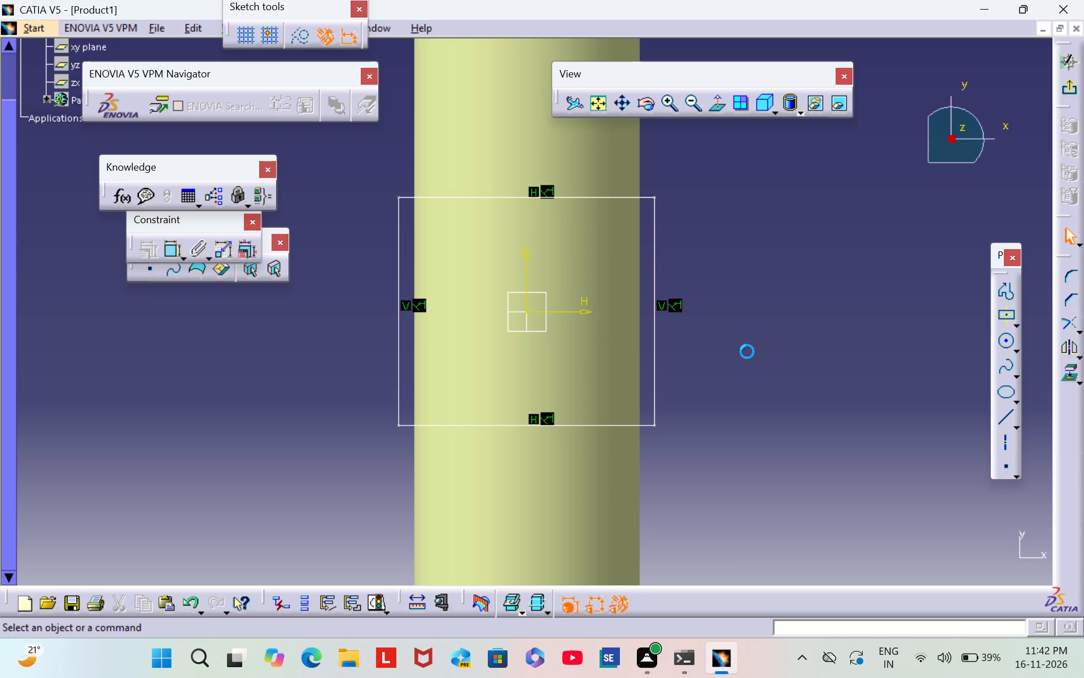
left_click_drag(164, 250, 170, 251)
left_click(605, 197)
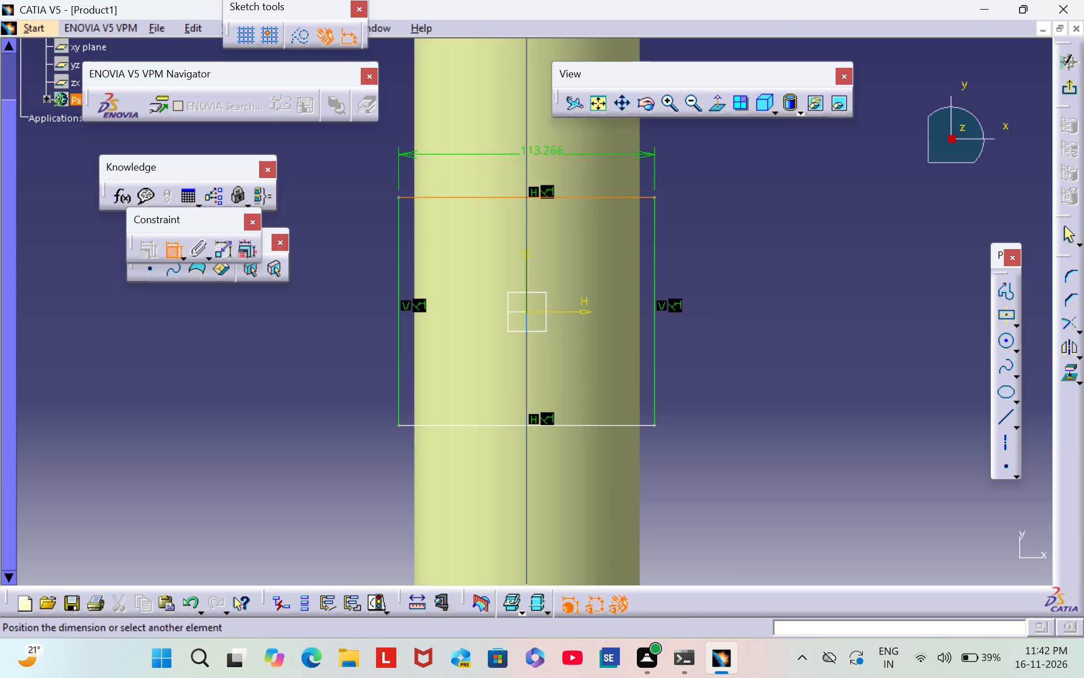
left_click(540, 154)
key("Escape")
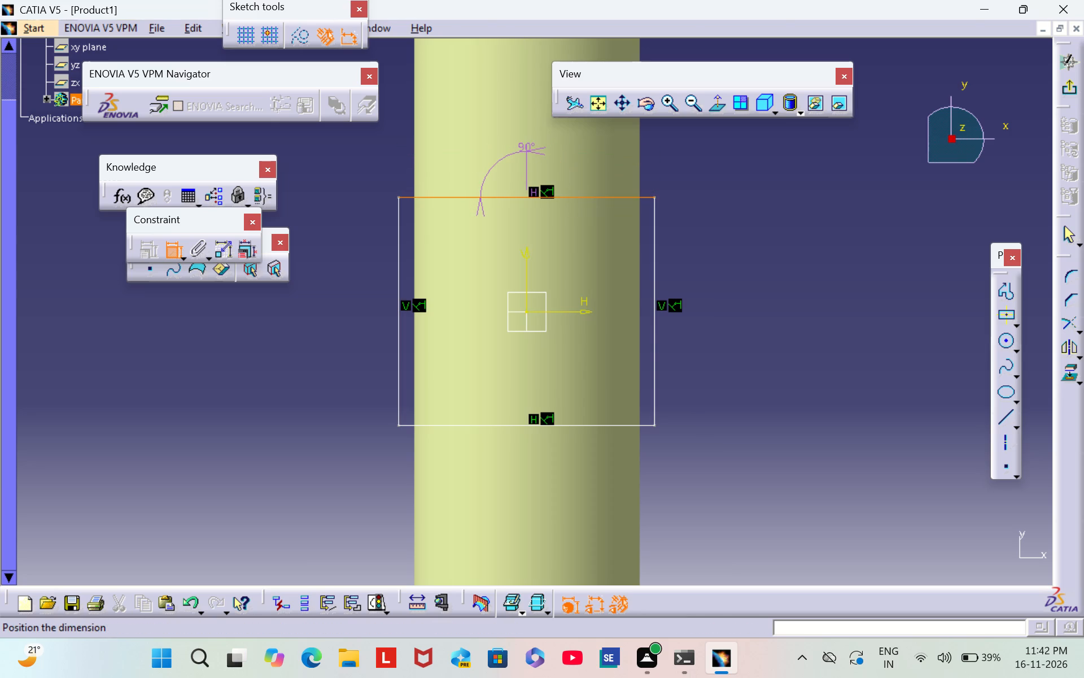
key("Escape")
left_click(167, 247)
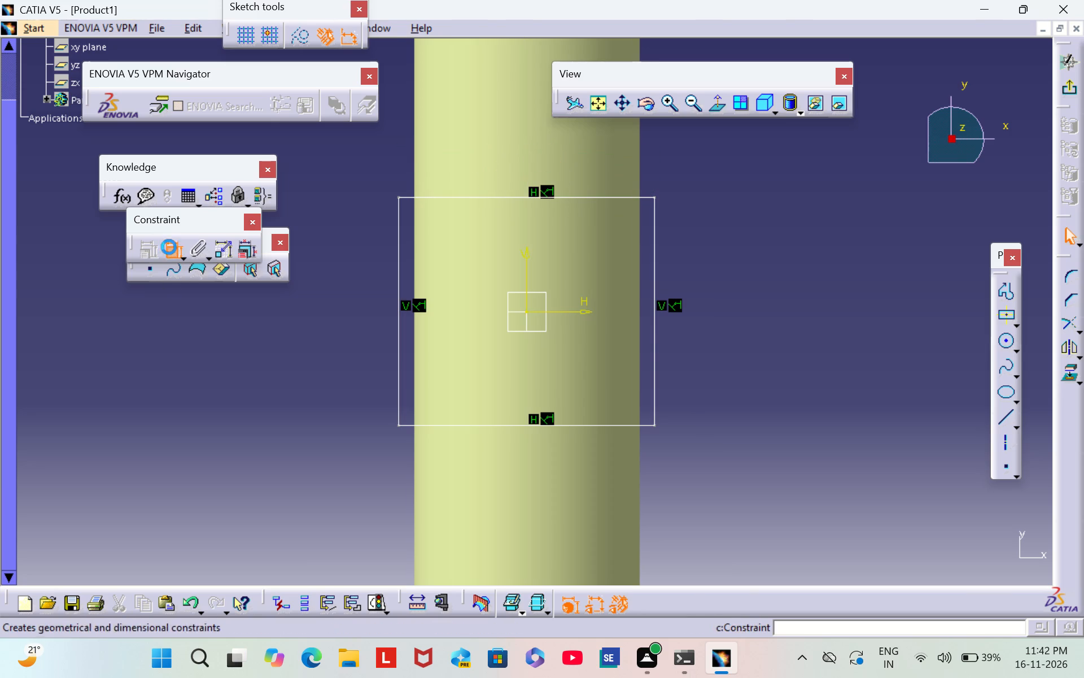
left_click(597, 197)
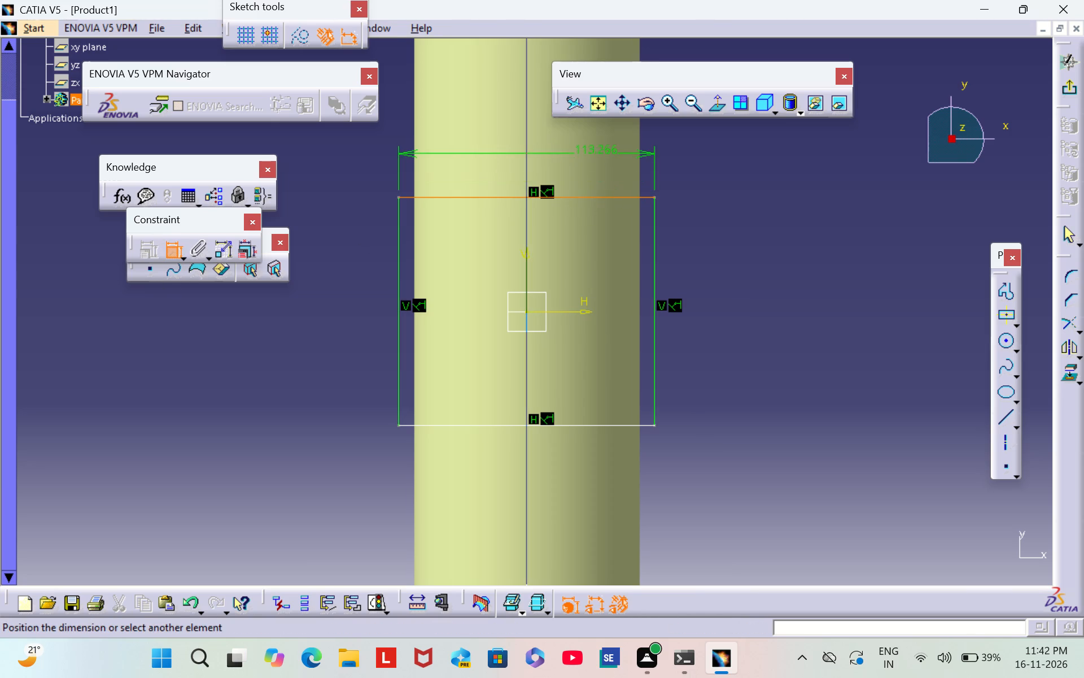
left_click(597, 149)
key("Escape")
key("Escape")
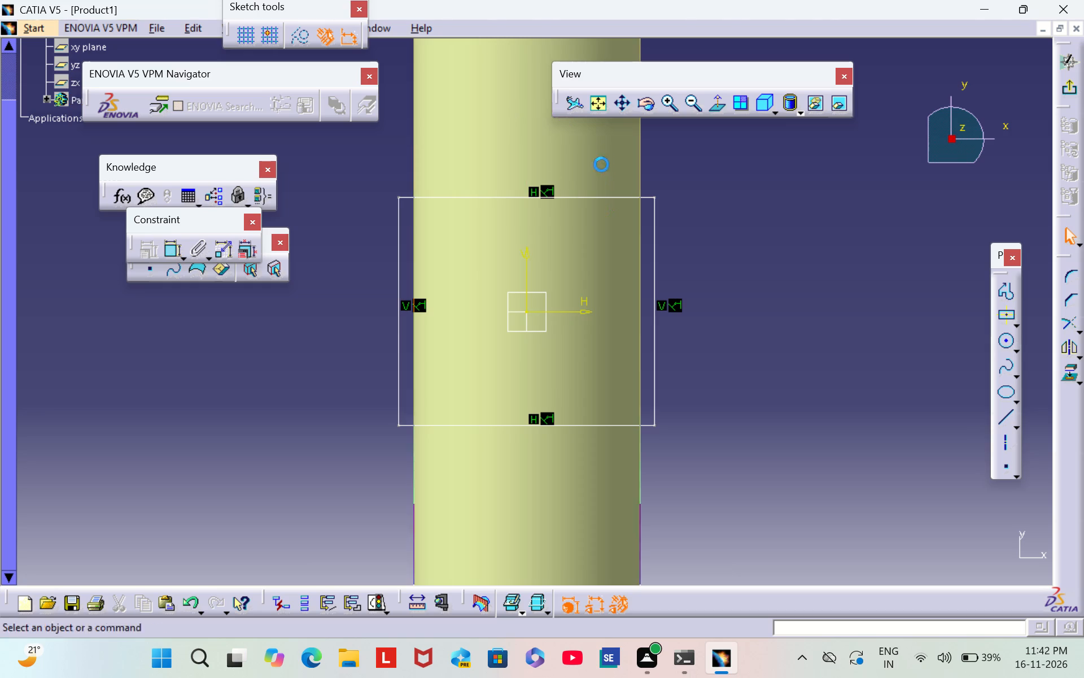
Constrain the rectangle's upper edge to a width of 200 mm.
left_click(164, 250)
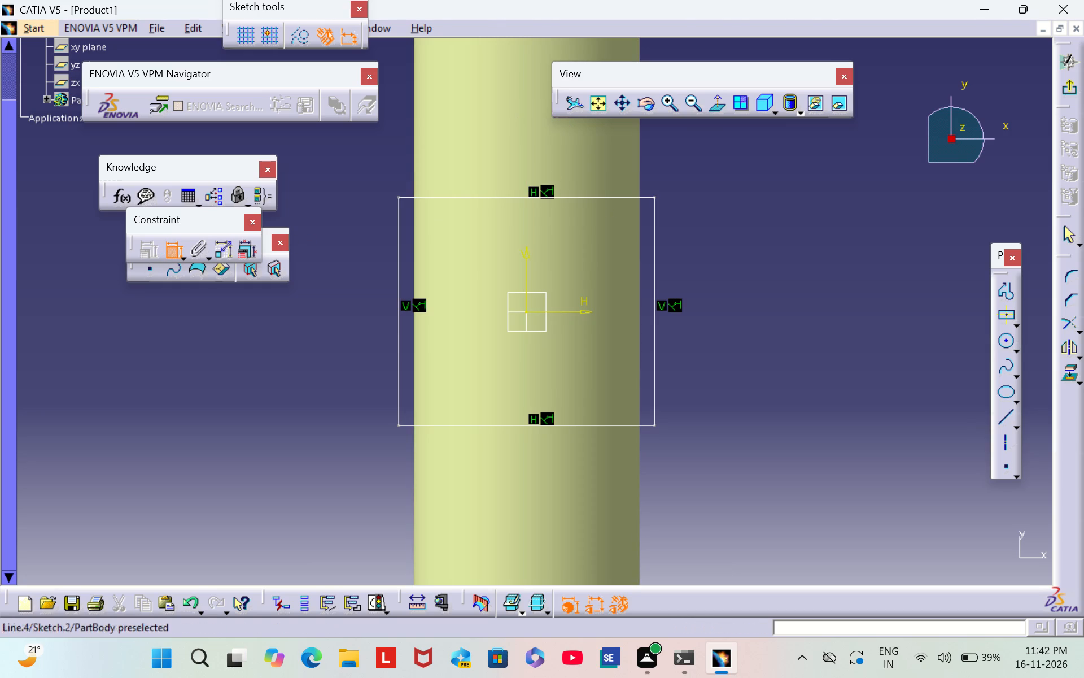
left_click(426, 199)
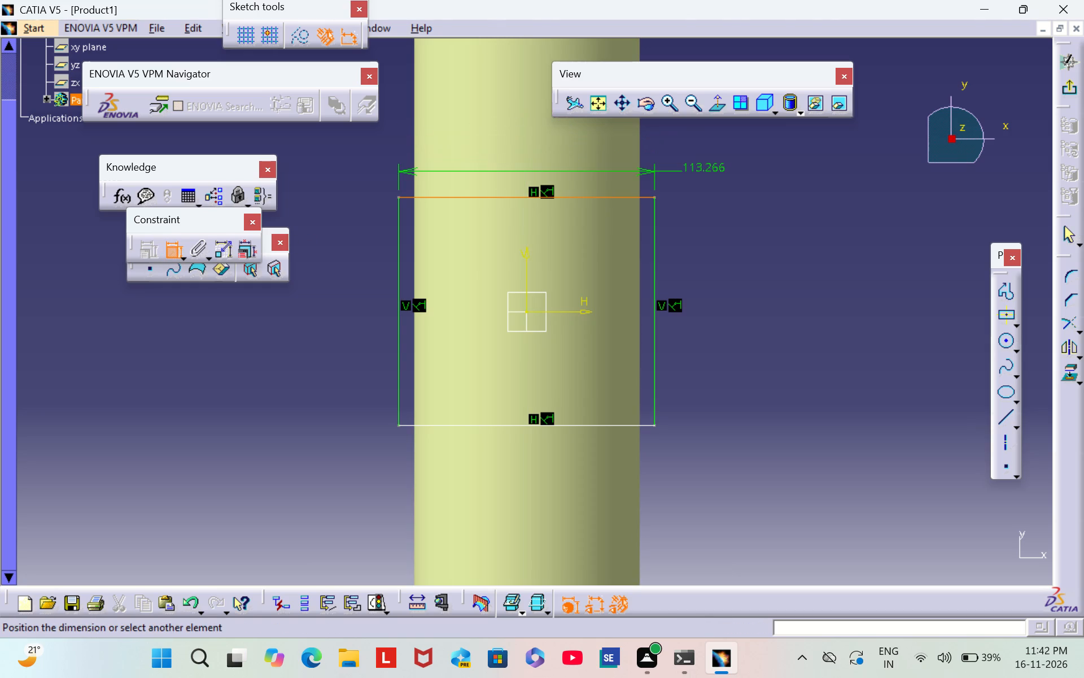
left_click(705, 171)
double_click(711, 171)
key("BackSpace")
type("200")
key("Return")
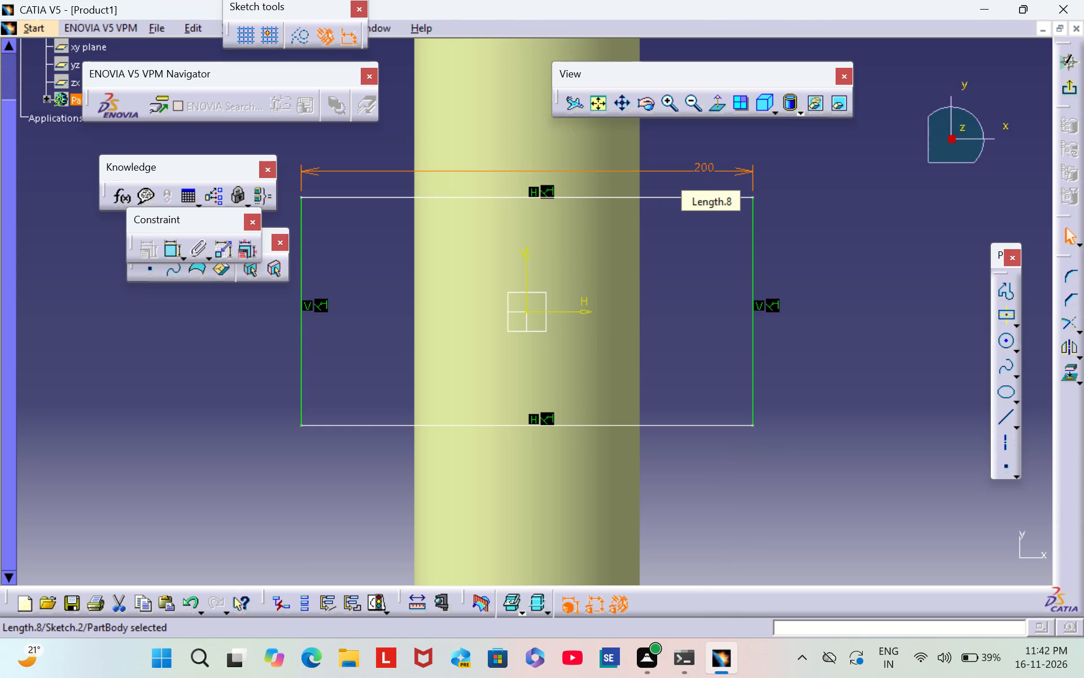
Constrain the rectangle's right vertical edge to a height of 200 mm.
left_click(173, 258)
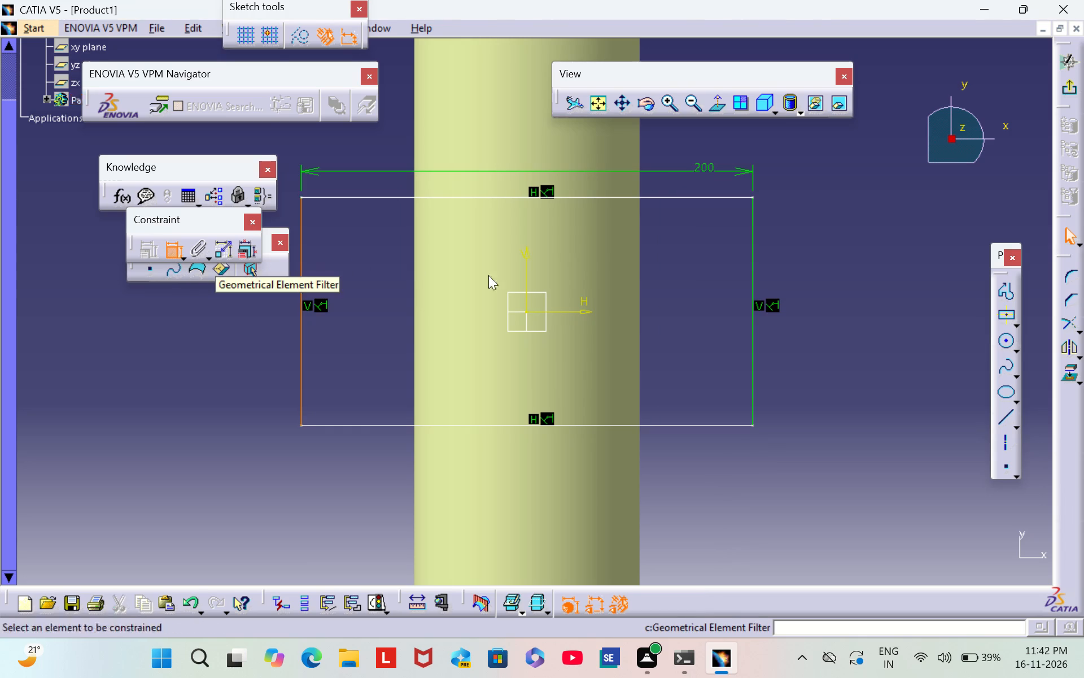
left_click(751, 378)
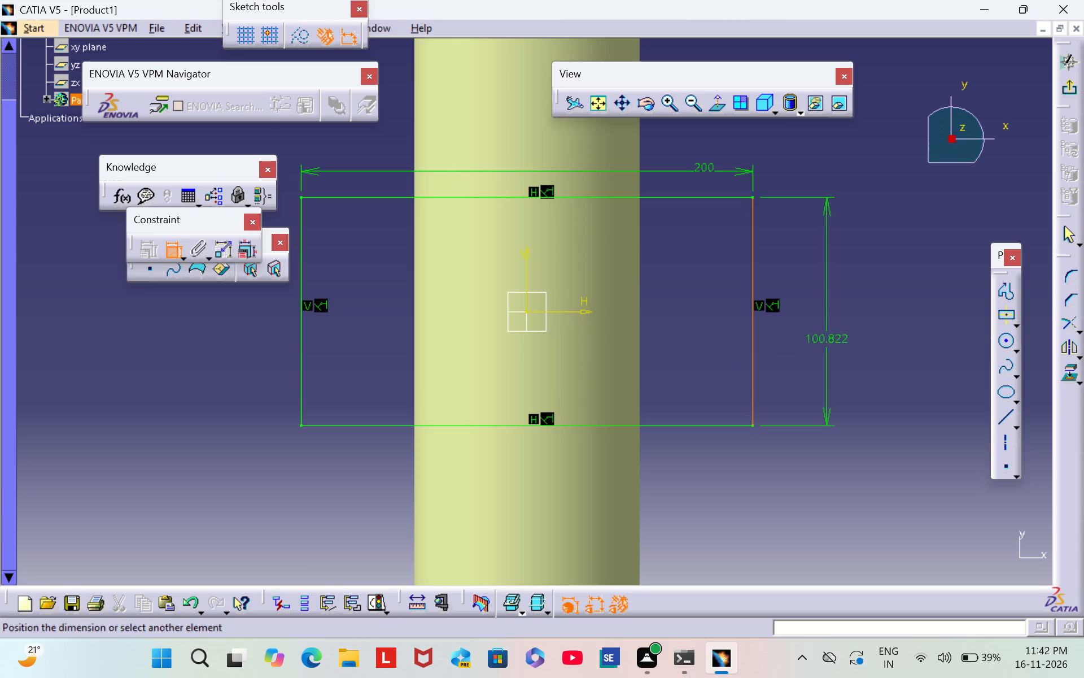
left_click(845, 316)
double_click(845, 313)
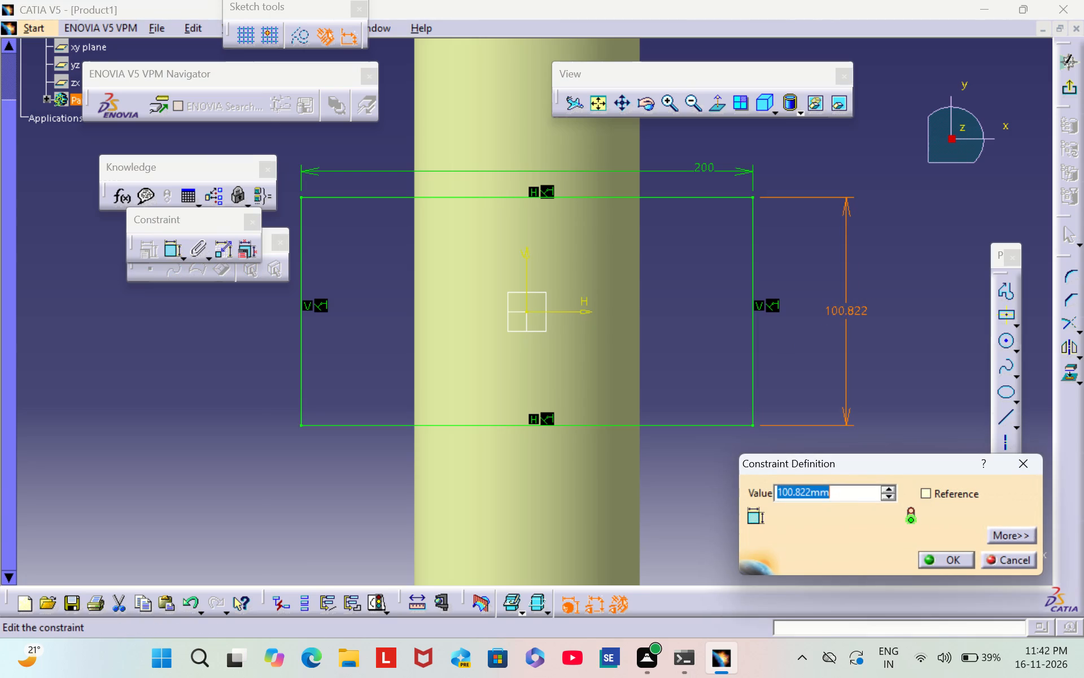
key("BackSpace")
type("200")
key("Return")
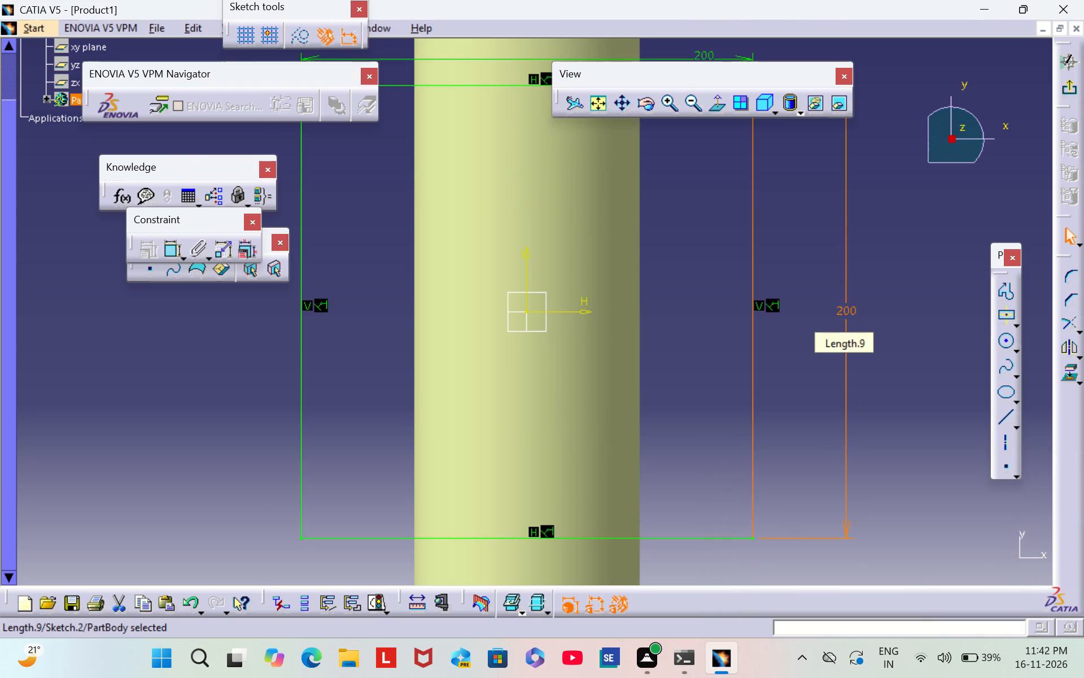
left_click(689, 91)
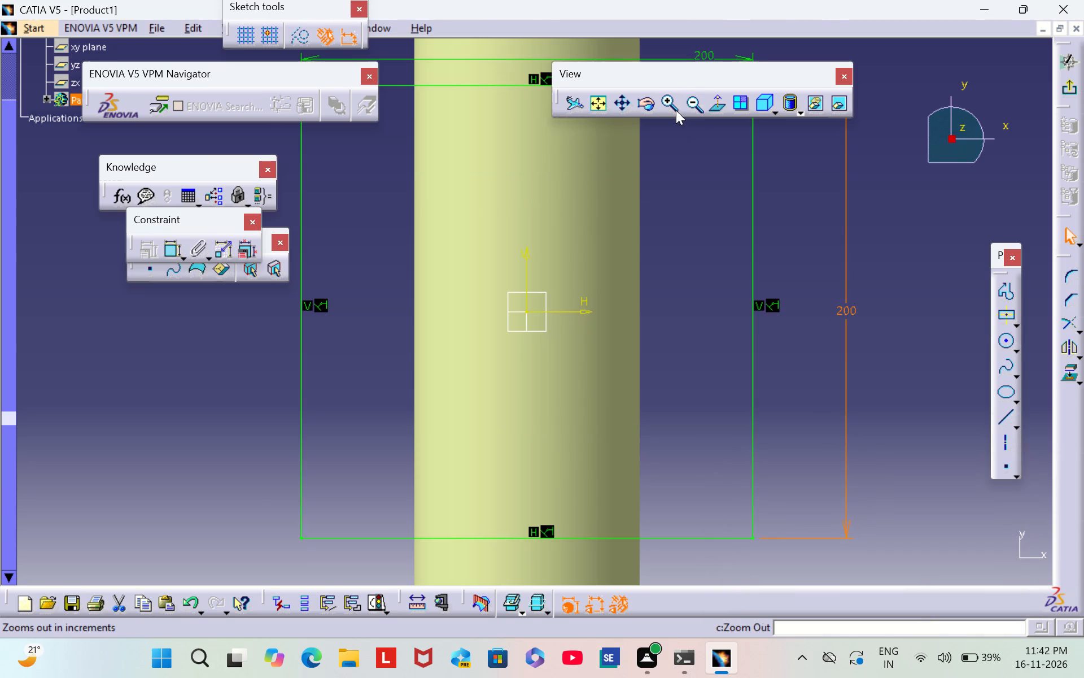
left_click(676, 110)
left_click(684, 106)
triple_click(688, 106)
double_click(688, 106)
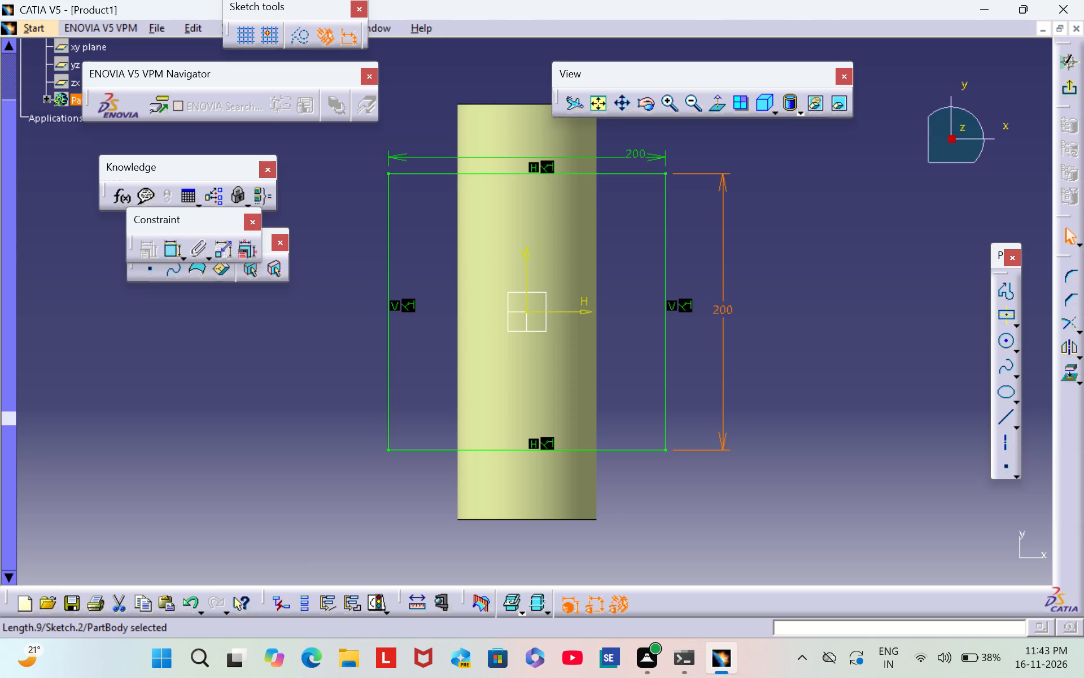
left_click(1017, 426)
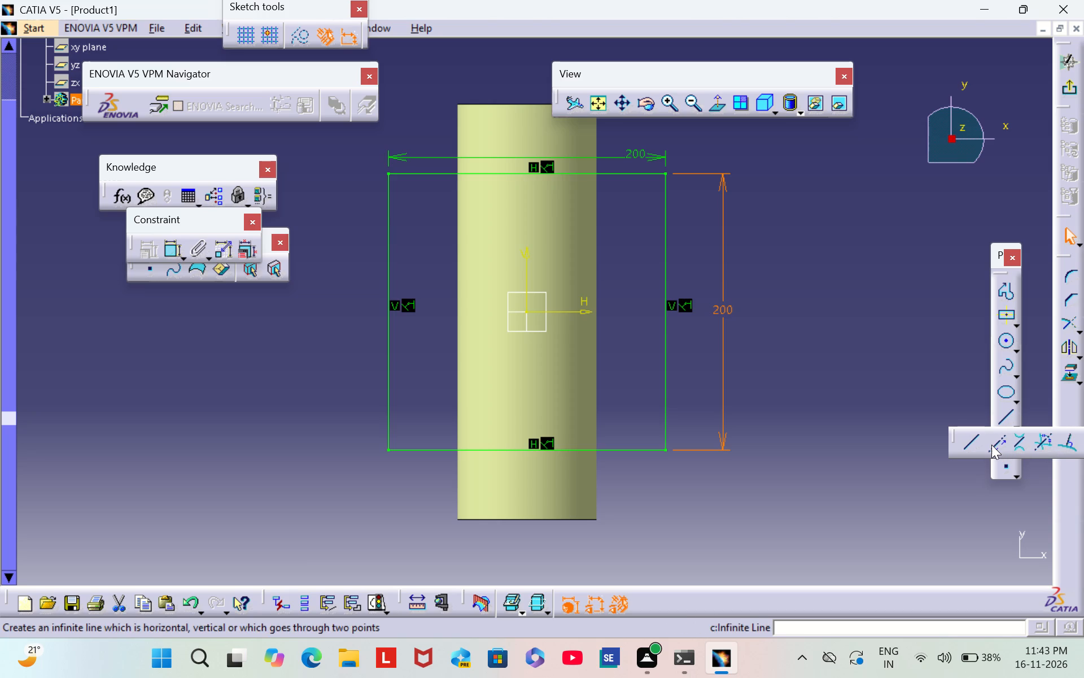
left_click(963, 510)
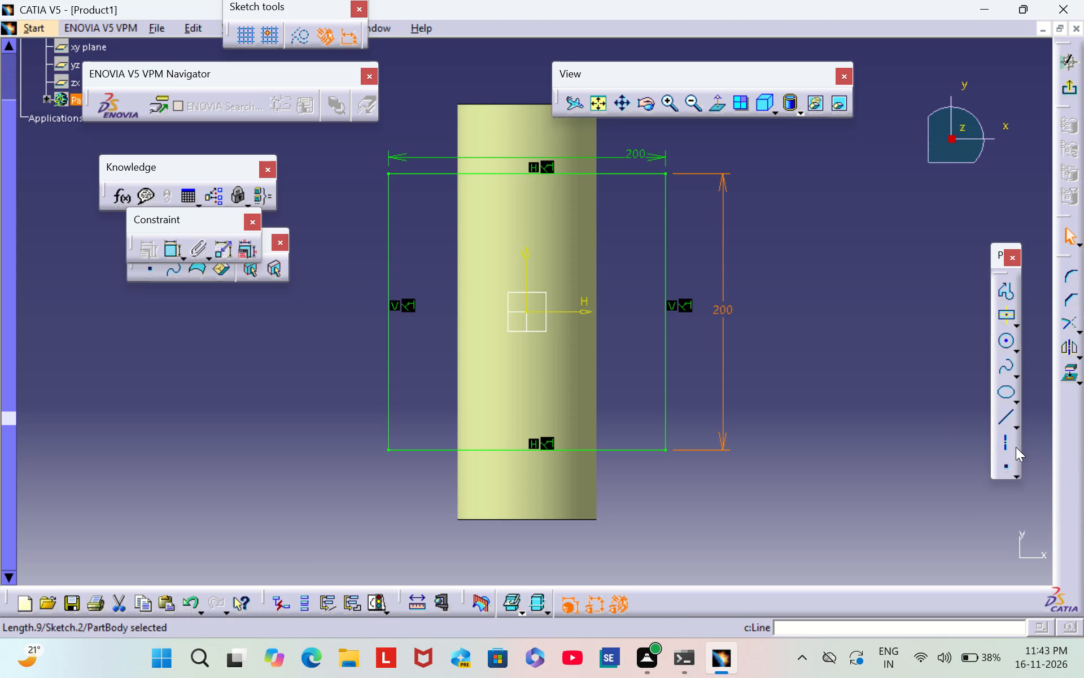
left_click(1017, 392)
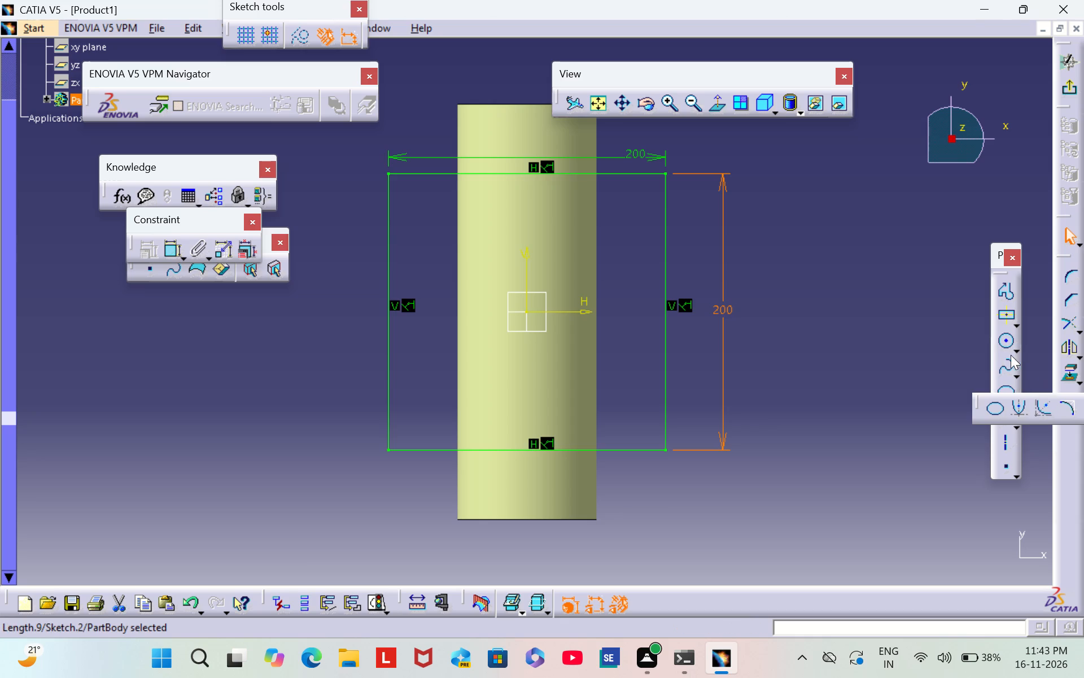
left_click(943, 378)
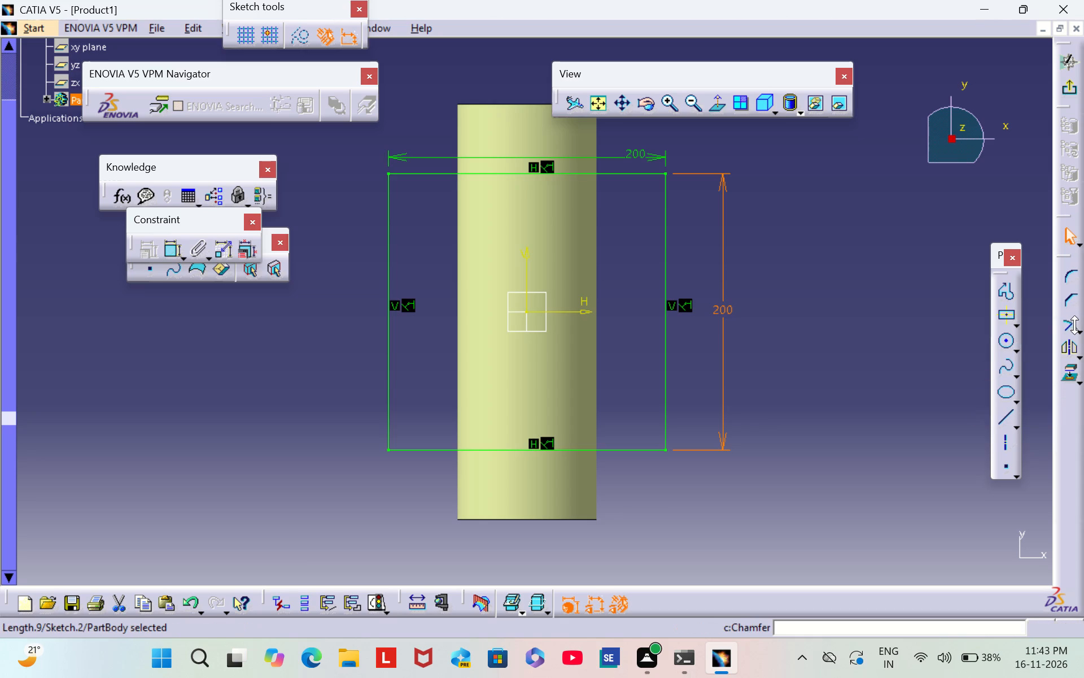
Try to break the rectangle's upper edge with the Break tool, using the right vertical edge as the breaking element.
left_click(1074, 325)
left_click(993, 344)
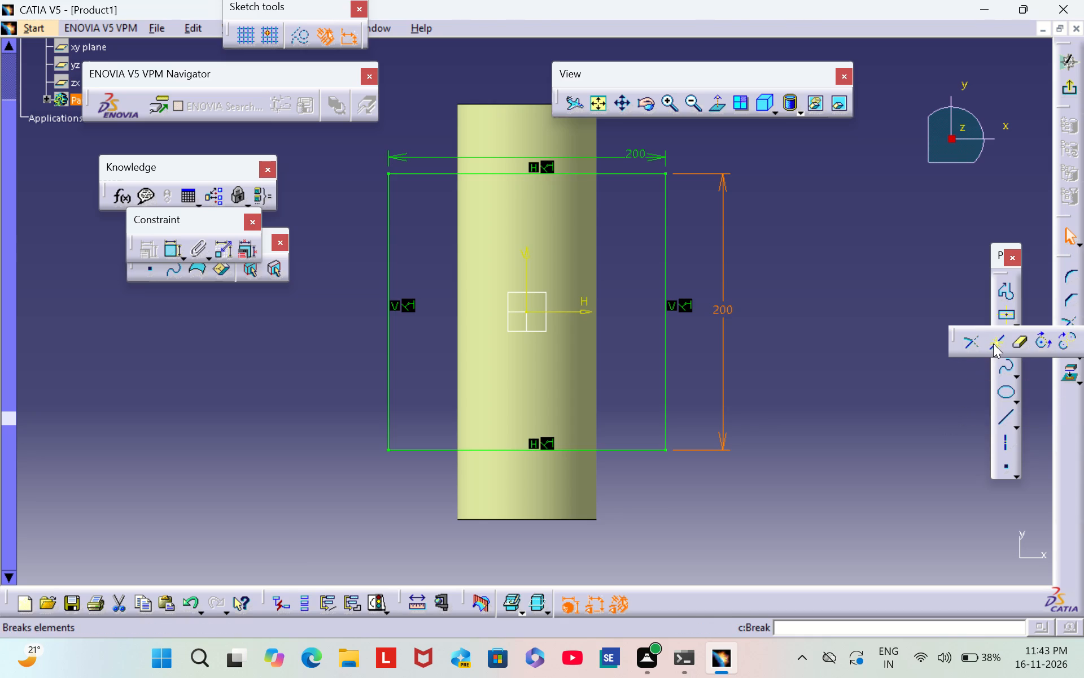
left_click(593, 173)
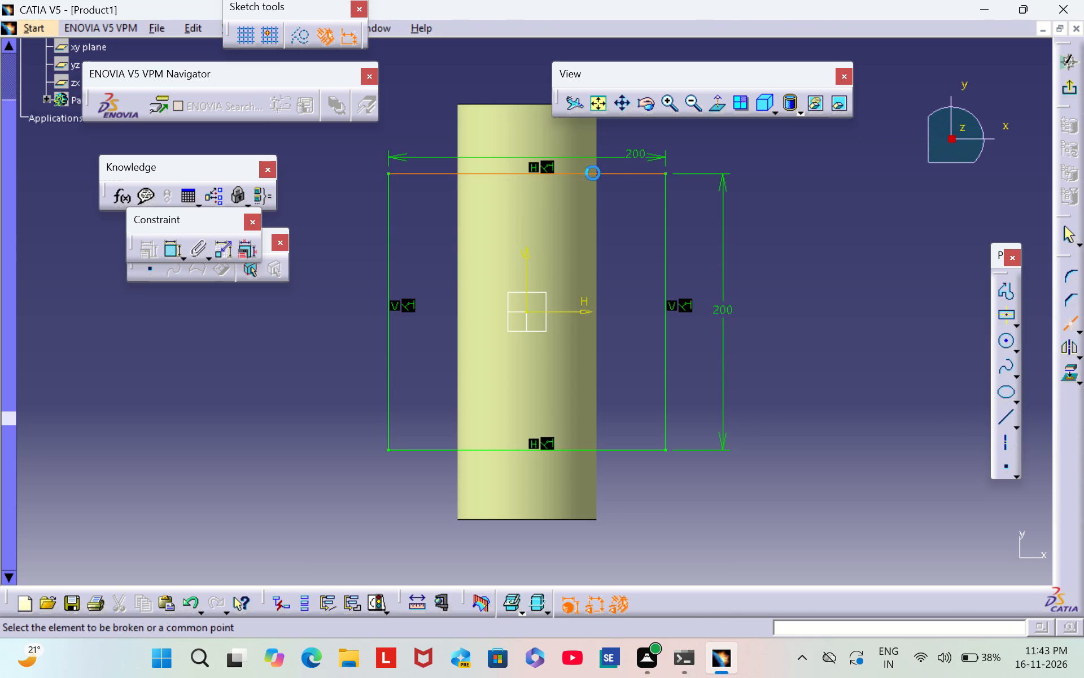
left_click(591, 360)
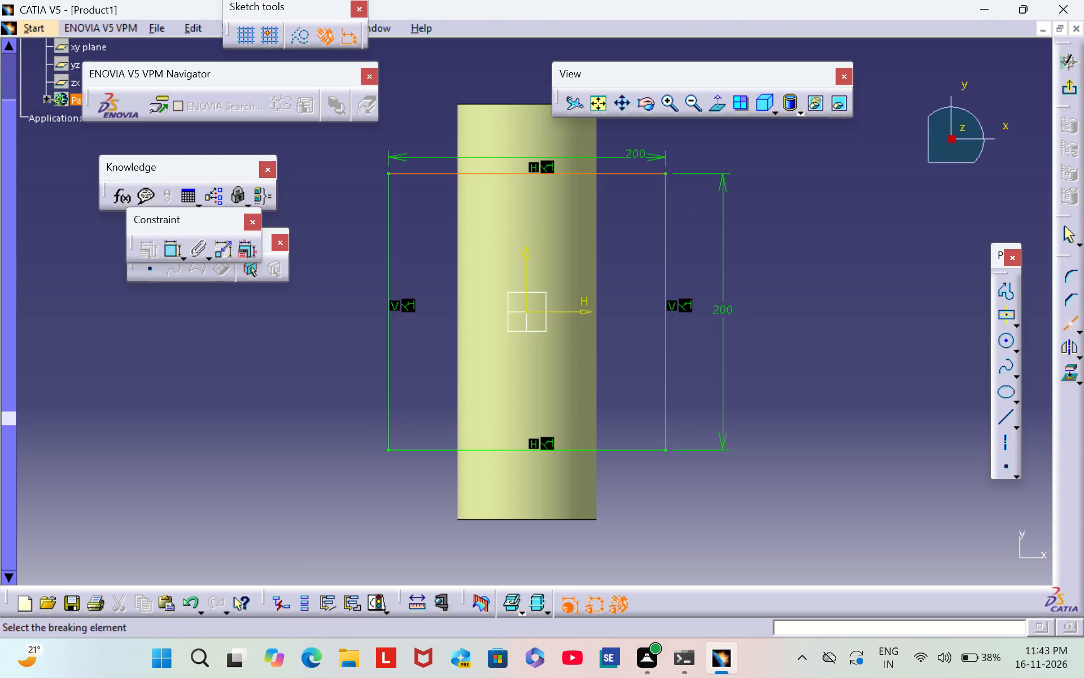
left_click(665, 229)
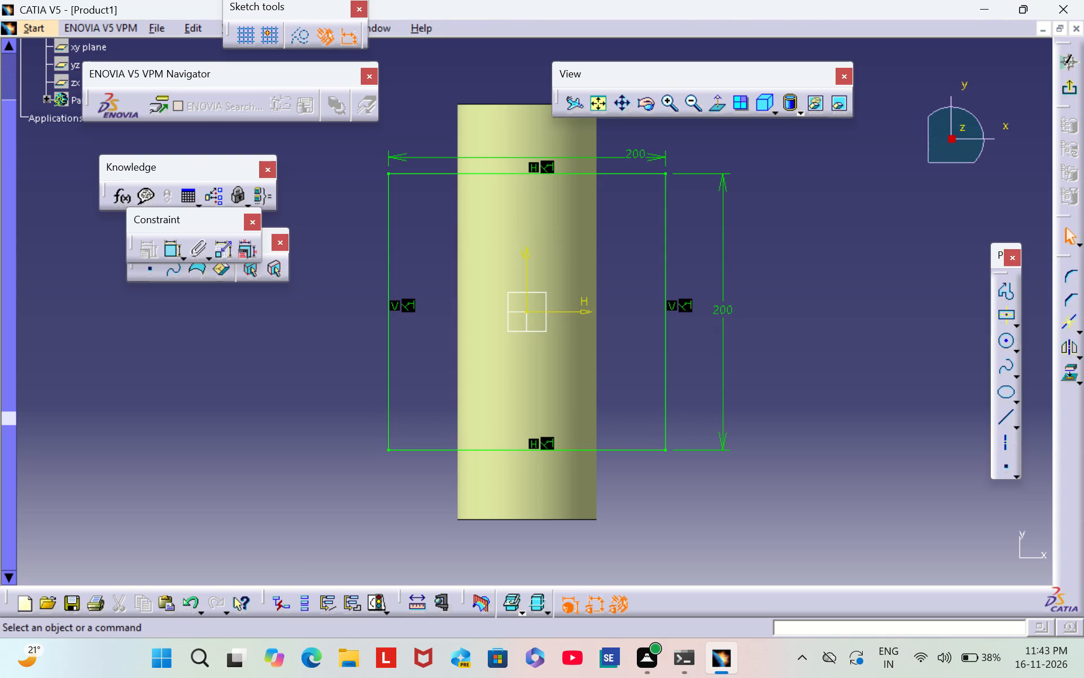
Try to break the rectangle's lower and right edges against each other, converting the right edge's length constraint into a distance.
left_click(596, 449)
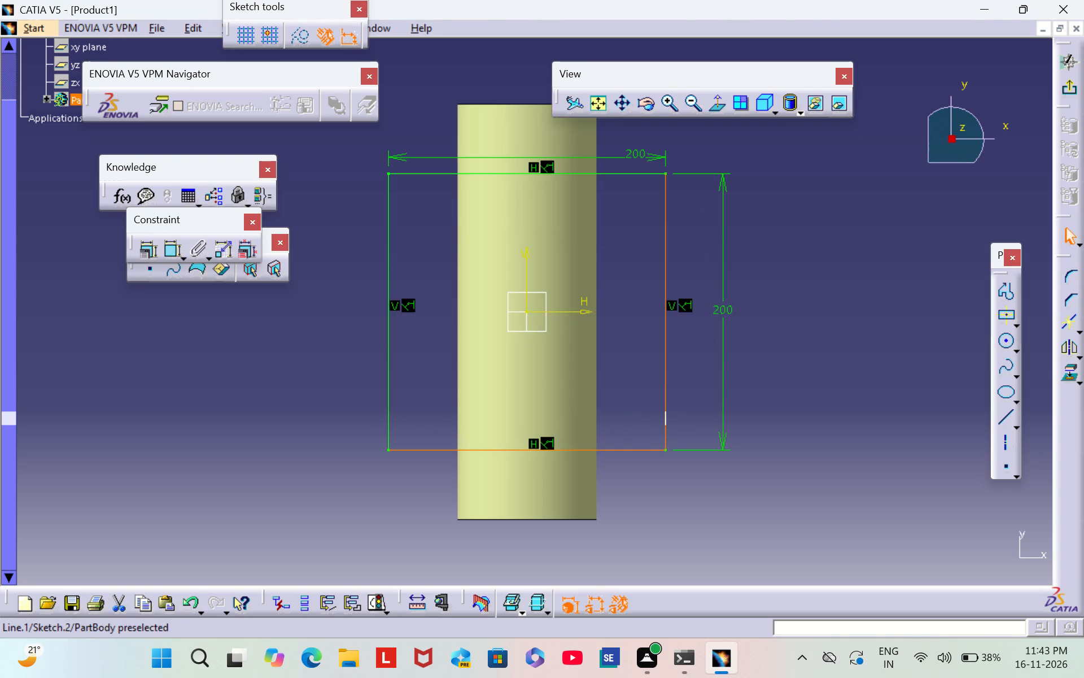
double_click(1066, 323)
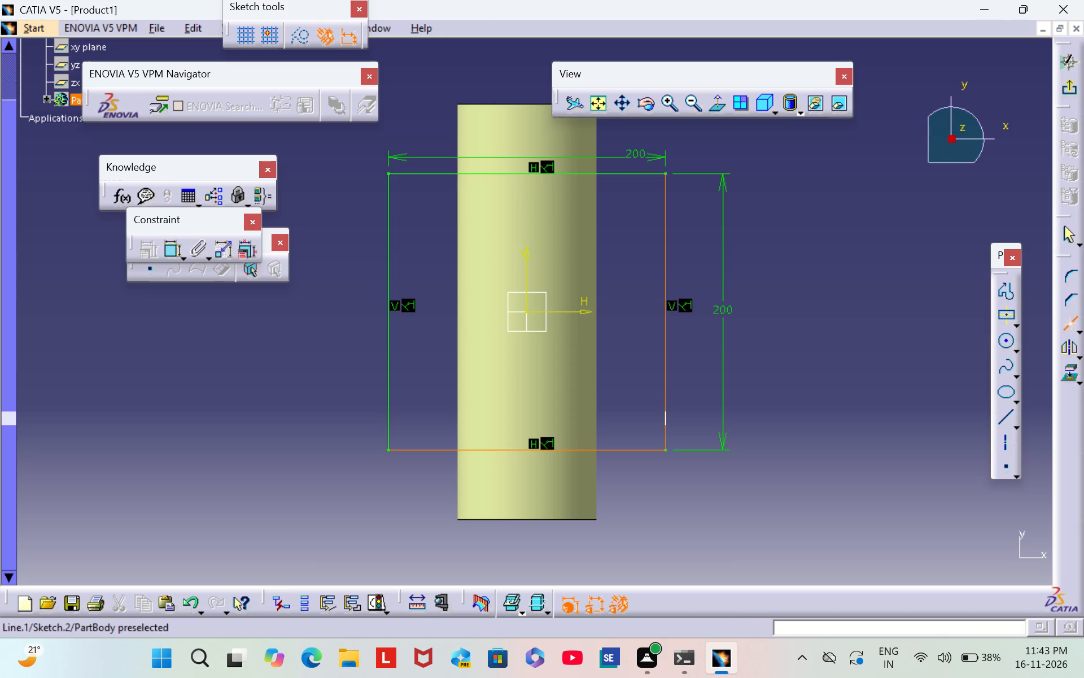
left_click(665, 229)
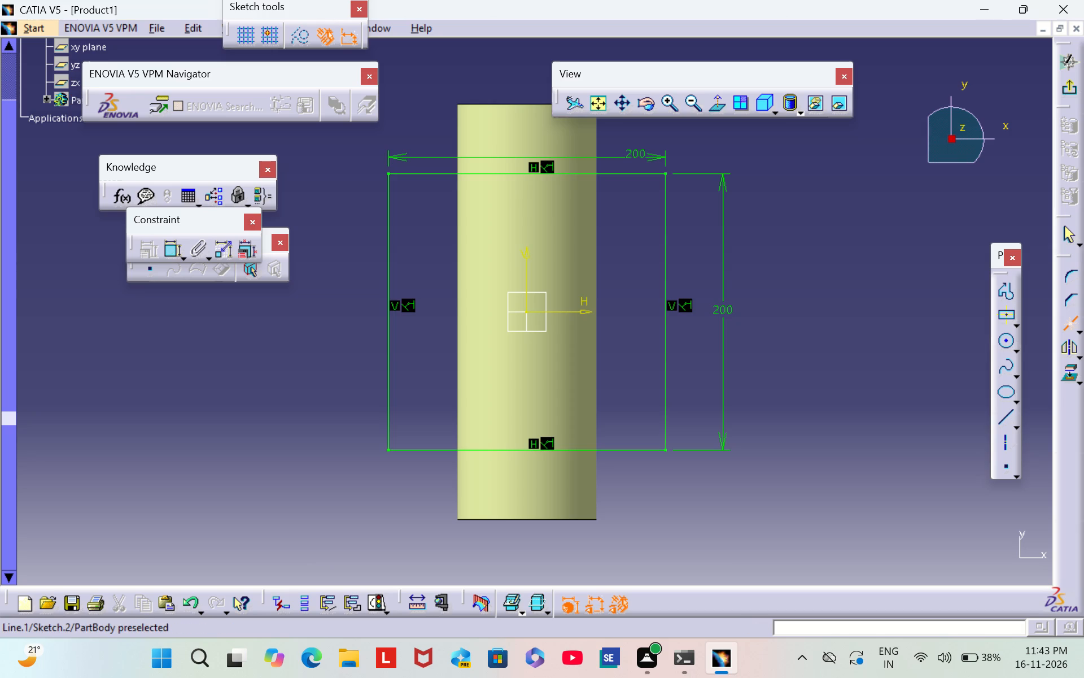
left_click(664, 377)
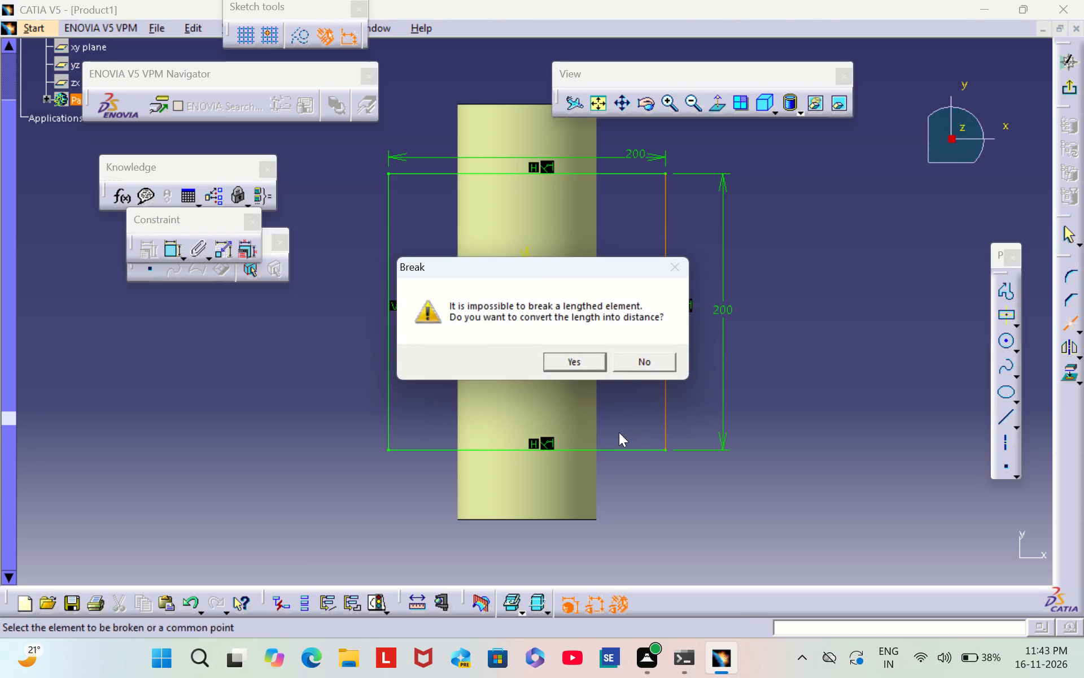
left_click(589, 364)
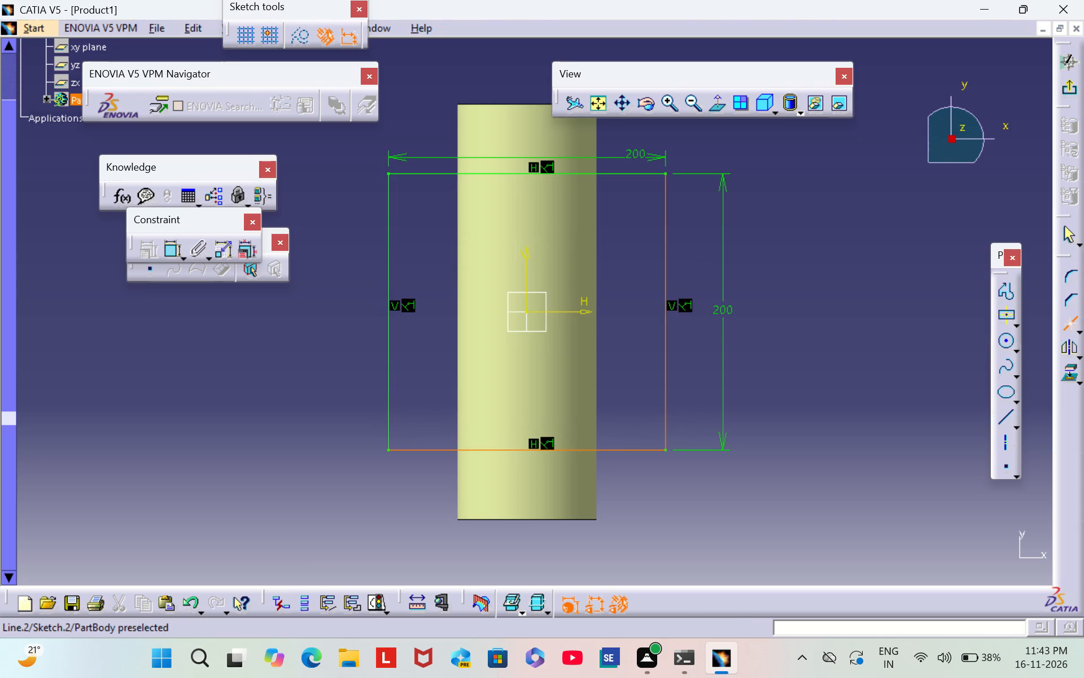
left_click(611, 450)
Try to break the rectangle's left edge with the lower edge, and the upper edge with the left edge.
left_click(388, 393)
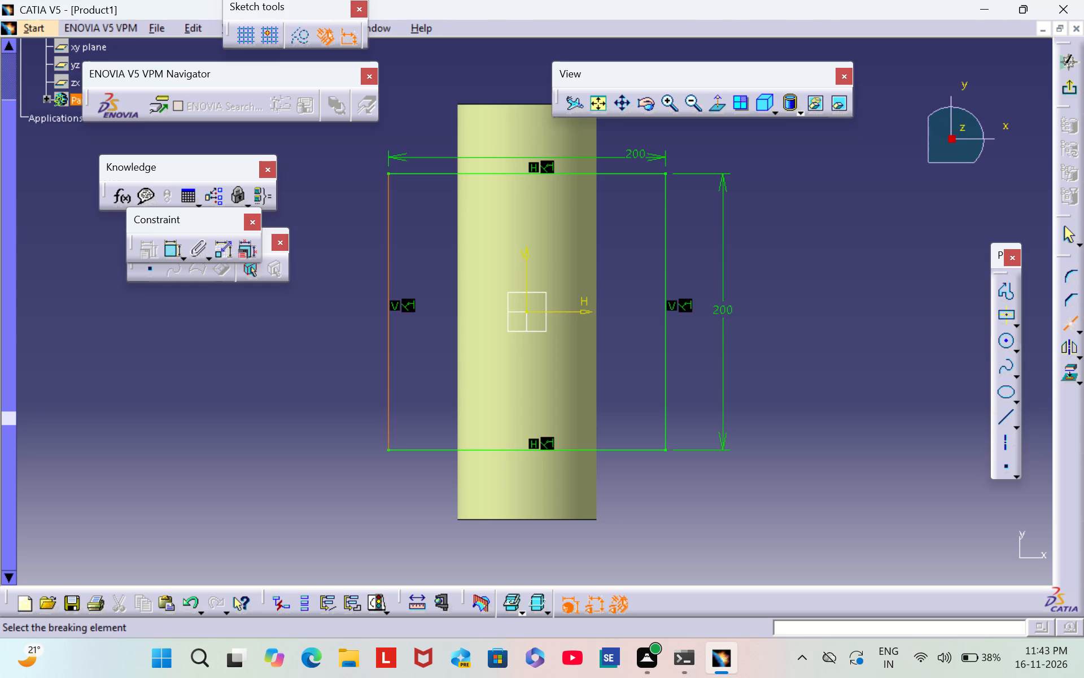
left_click(444, 448)
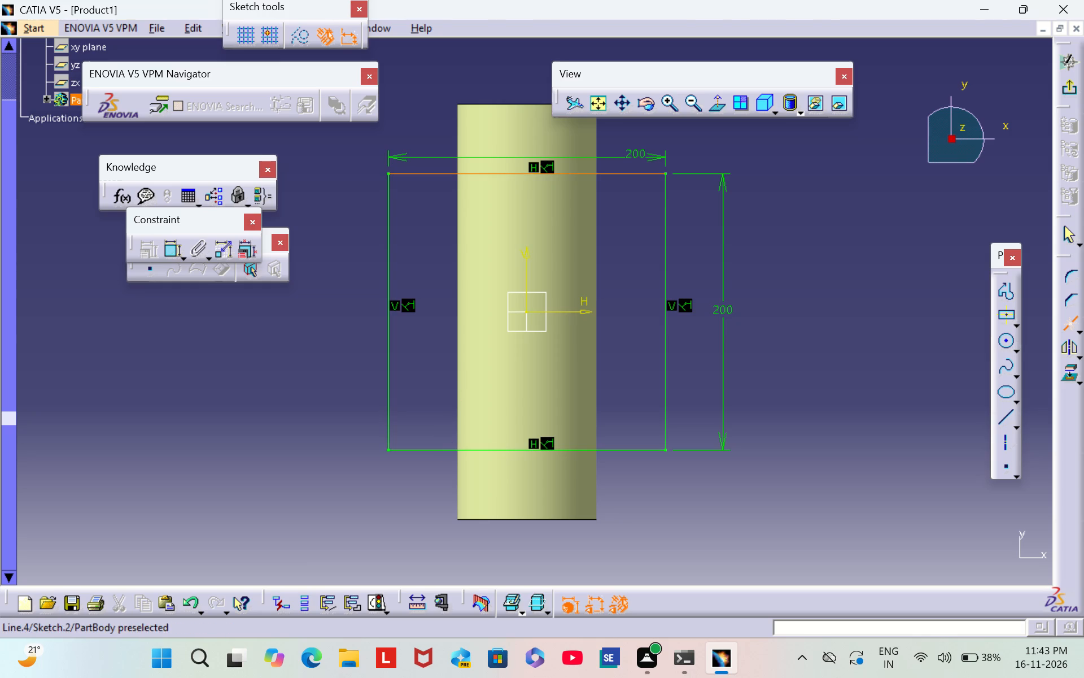
left_click(440, 174)
left_click(386, 241)
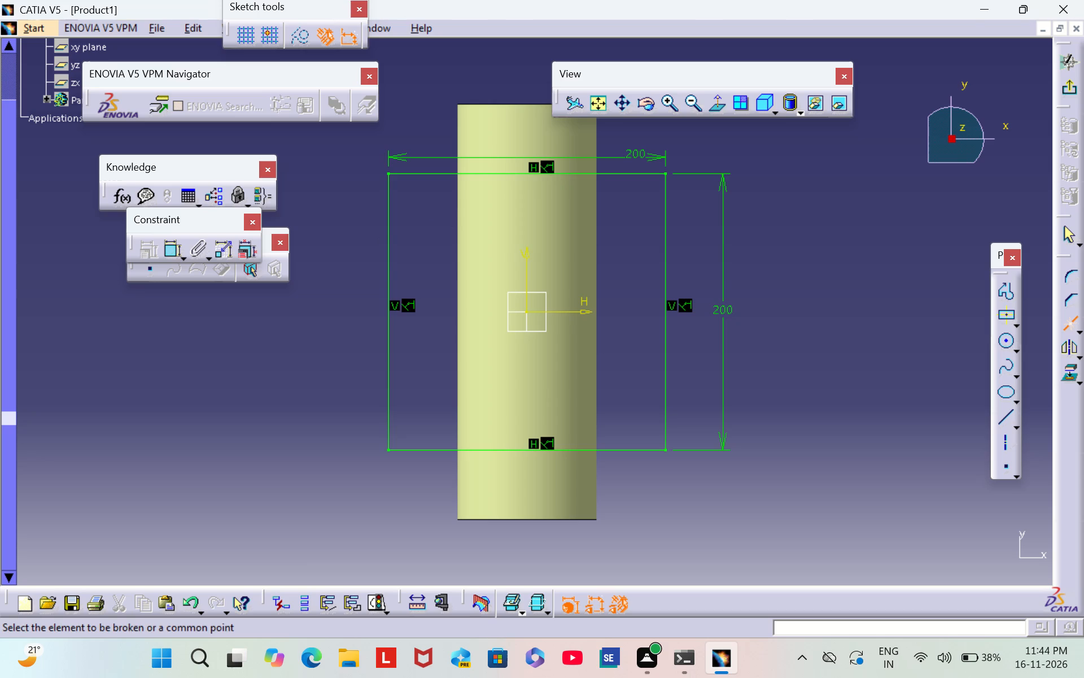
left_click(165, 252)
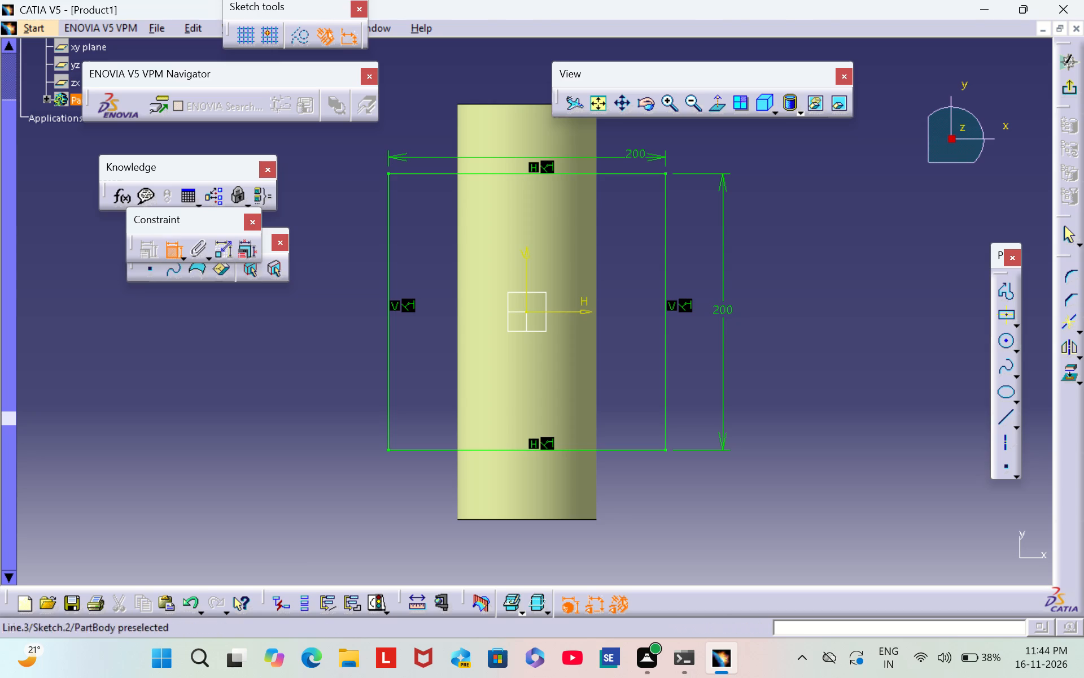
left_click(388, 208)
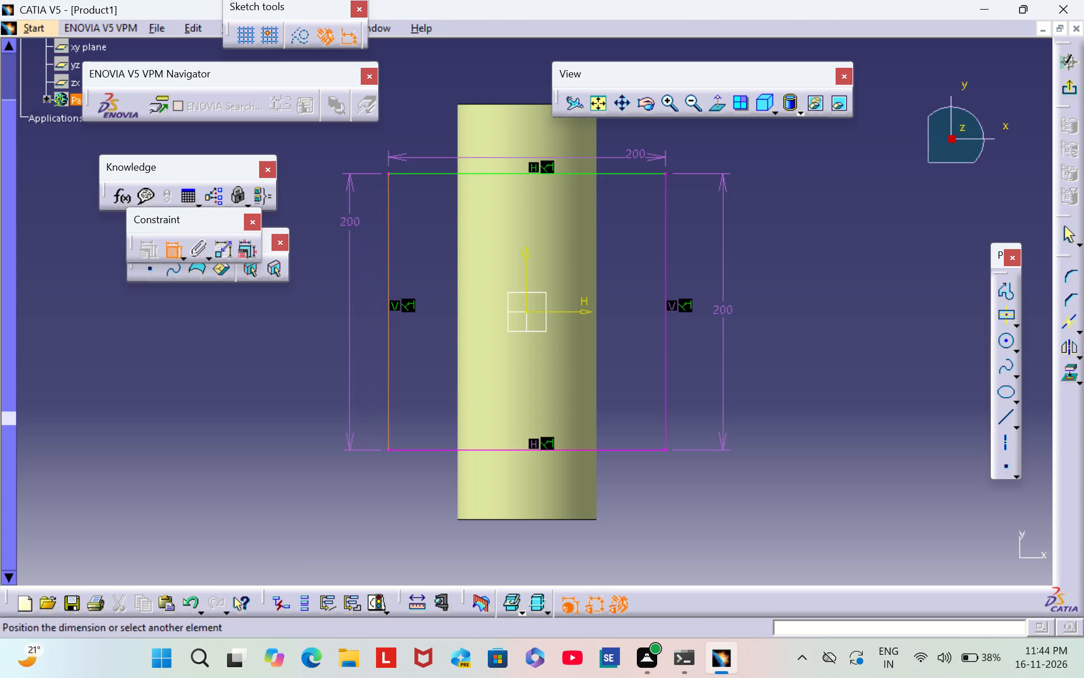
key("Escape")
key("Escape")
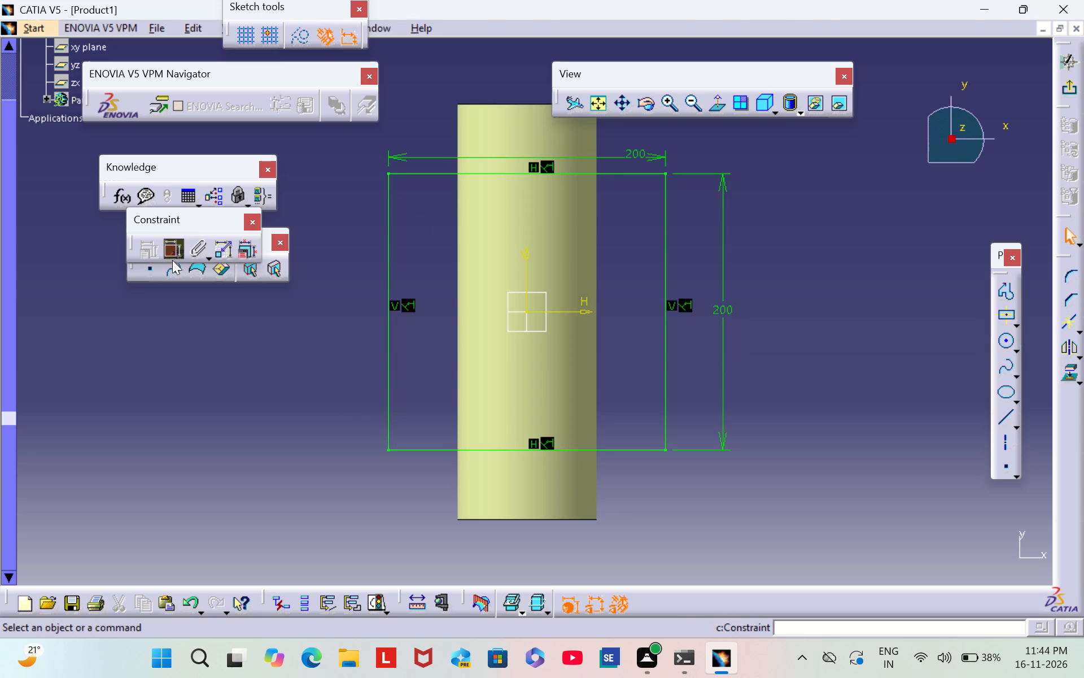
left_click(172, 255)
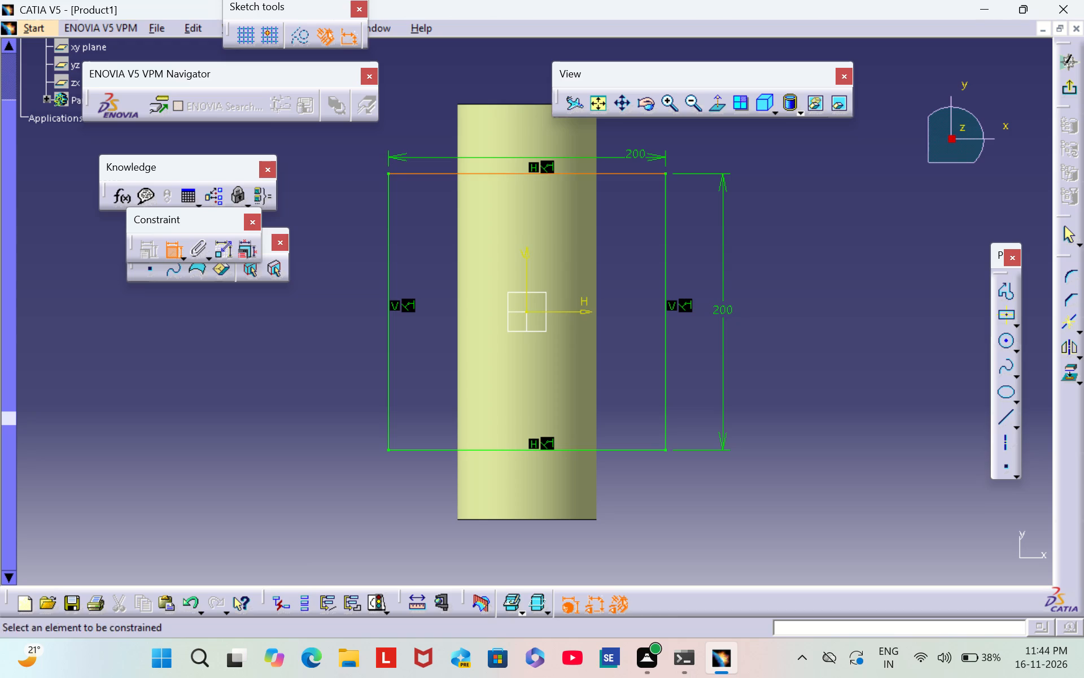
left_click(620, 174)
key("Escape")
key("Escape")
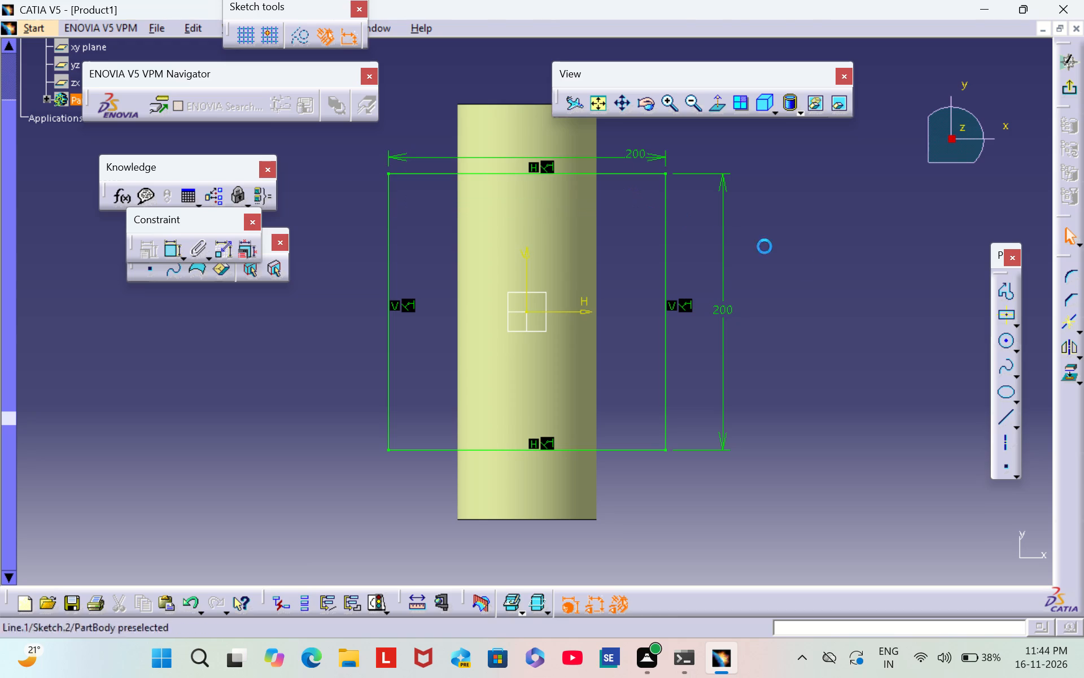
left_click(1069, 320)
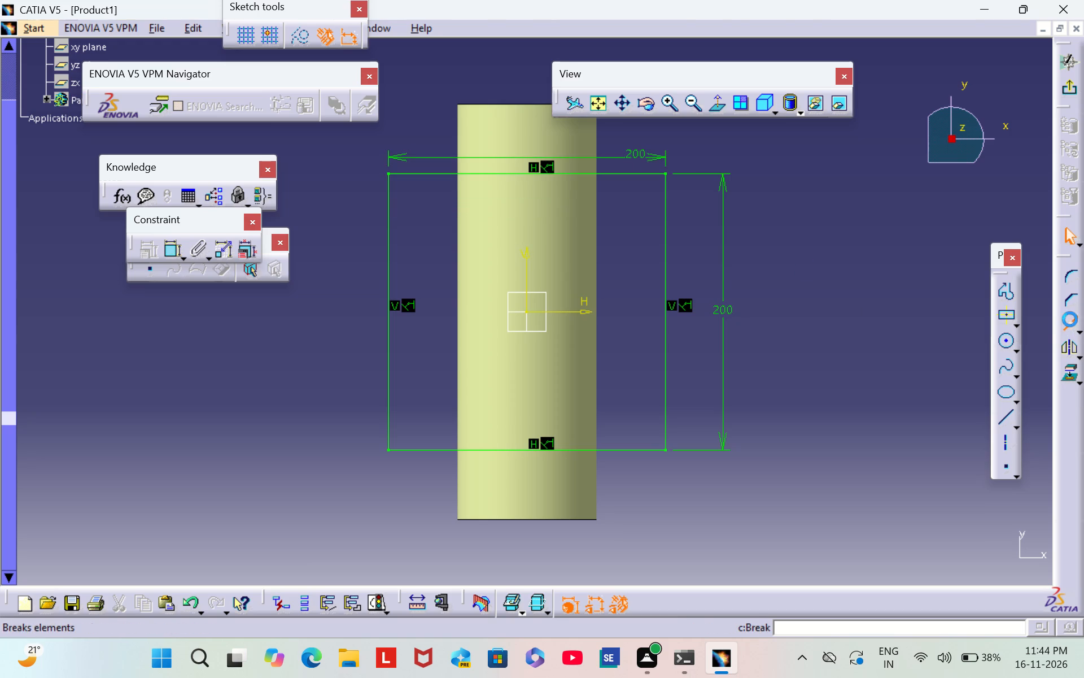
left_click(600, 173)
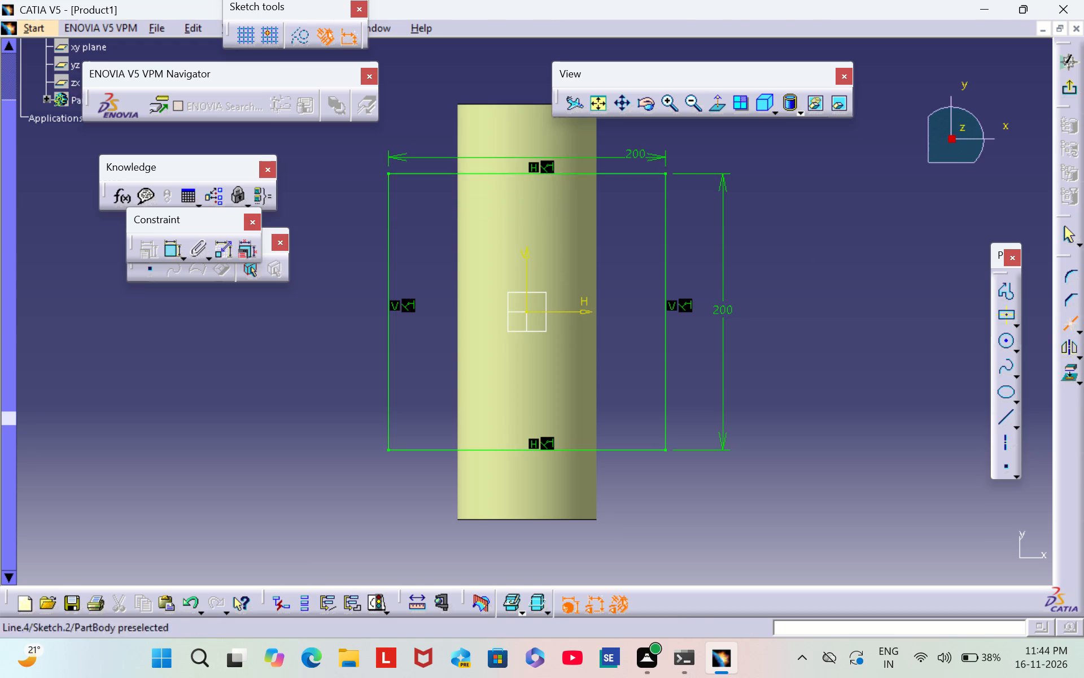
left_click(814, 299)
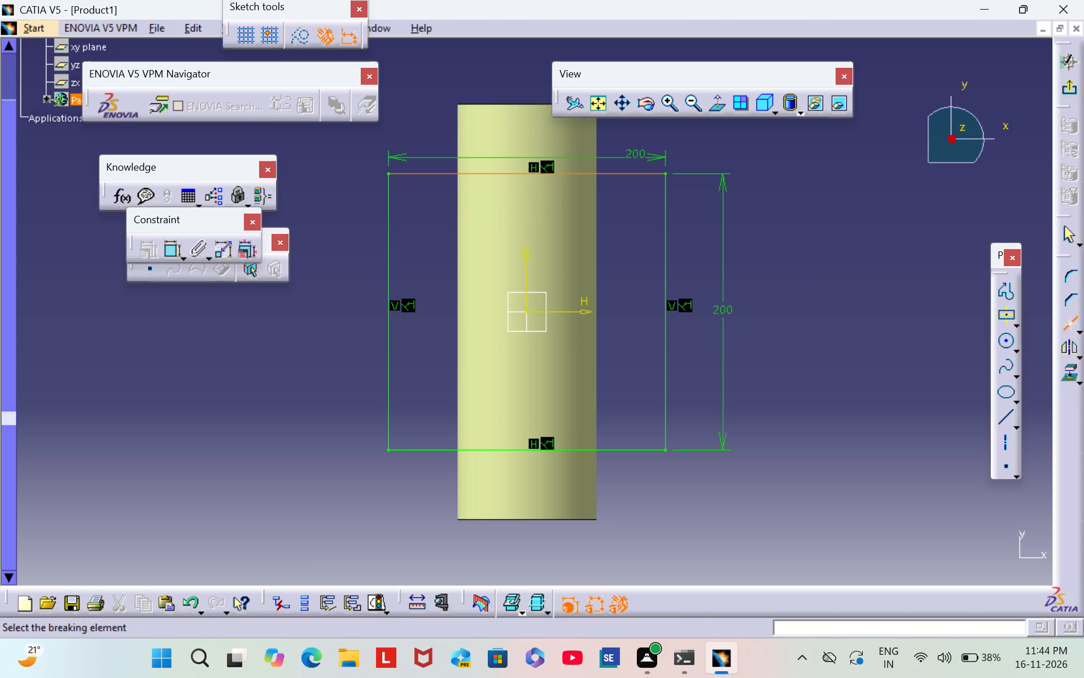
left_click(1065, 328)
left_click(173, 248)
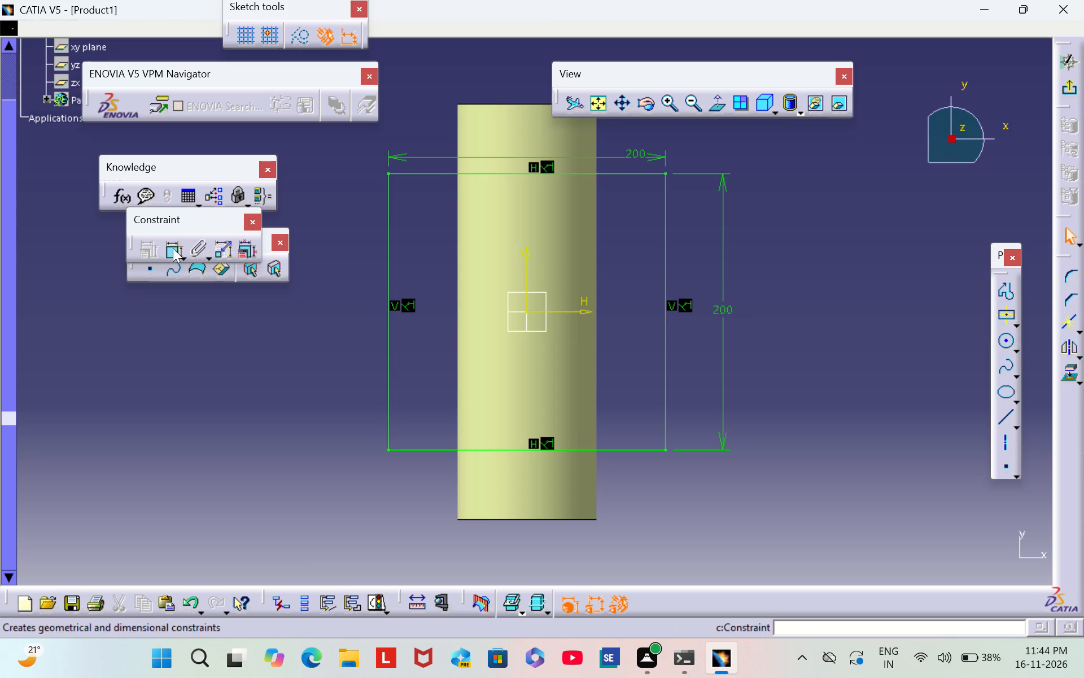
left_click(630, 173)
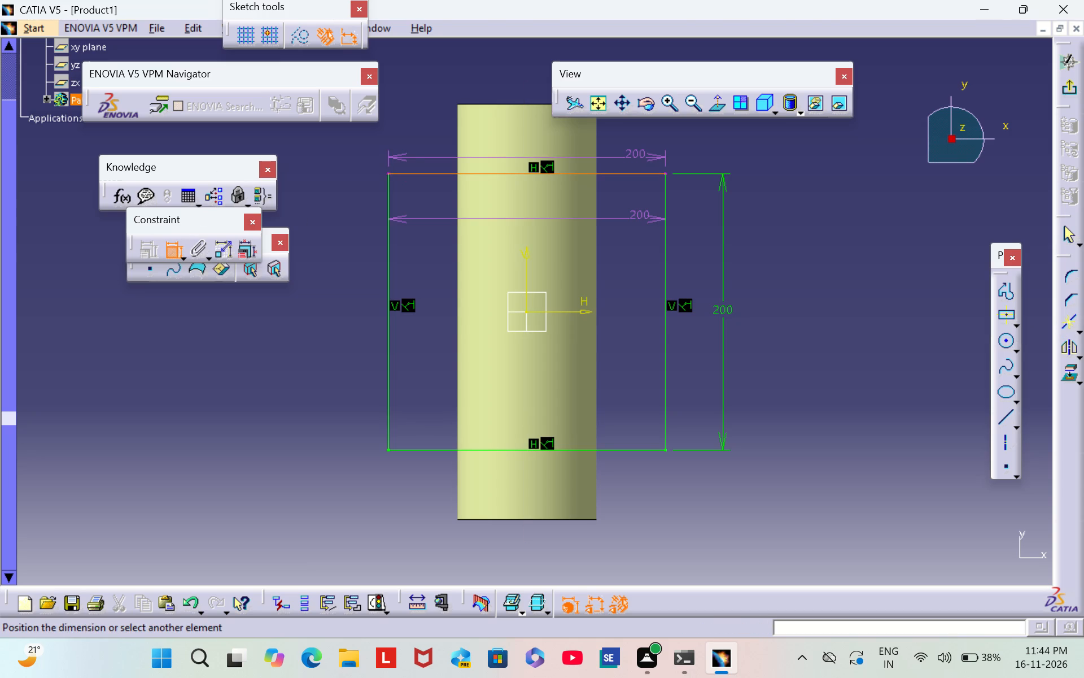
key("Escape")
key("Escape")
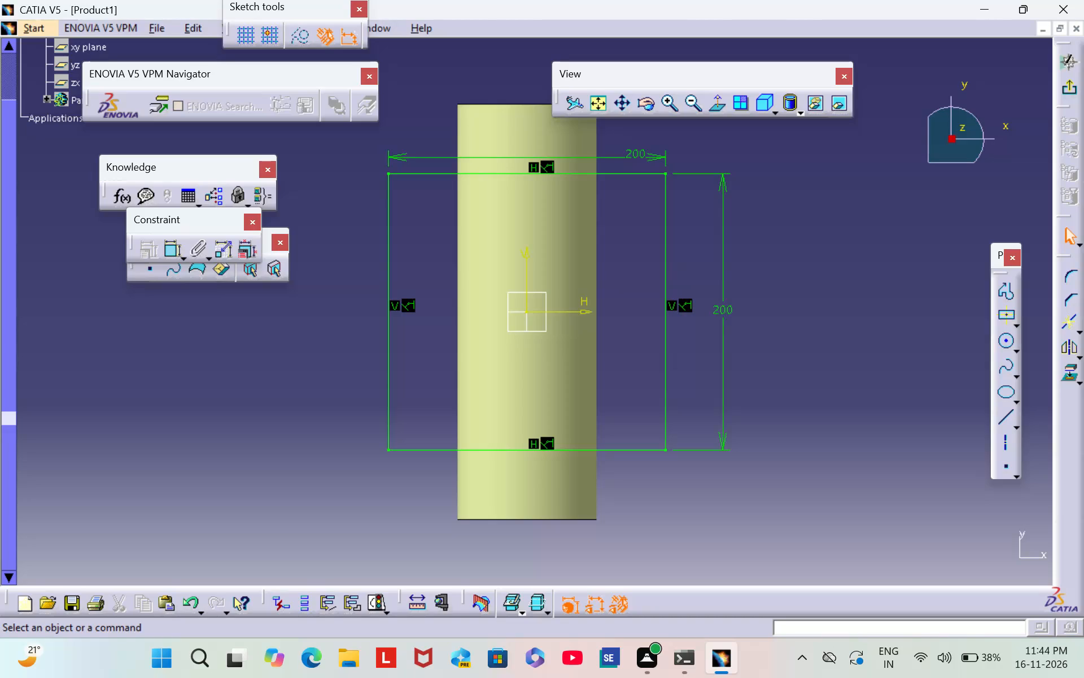
Exit the sketch and extrude the rectangle as a surface 150 mm in both directions along the sketch normal.
left_click(1074, 88)
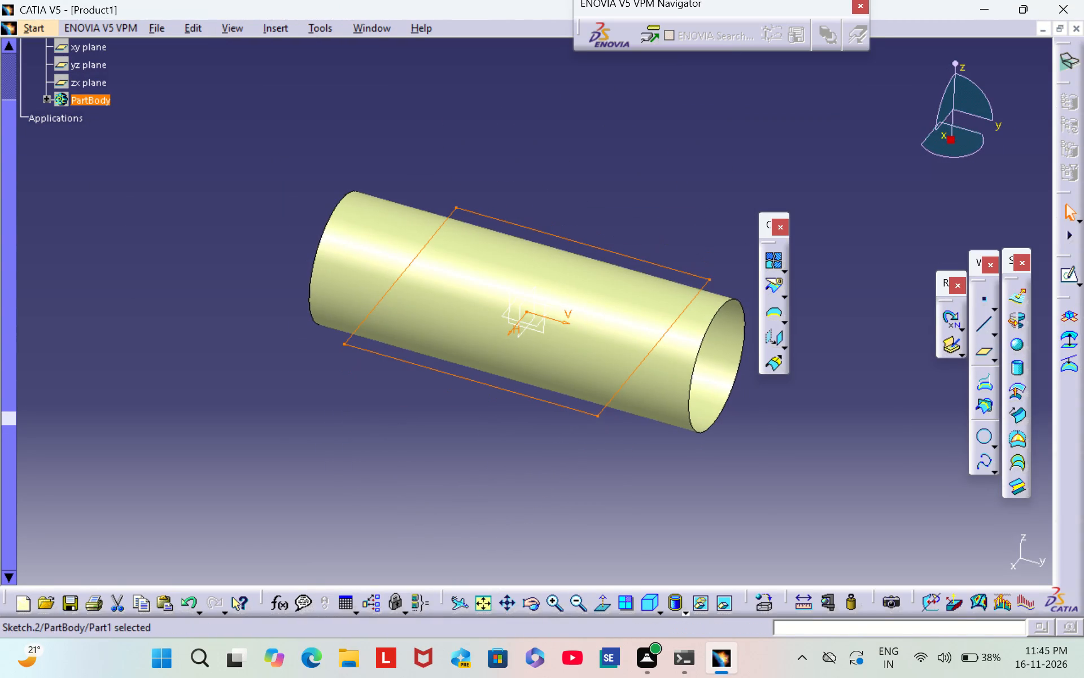
left_click(1012, 300)
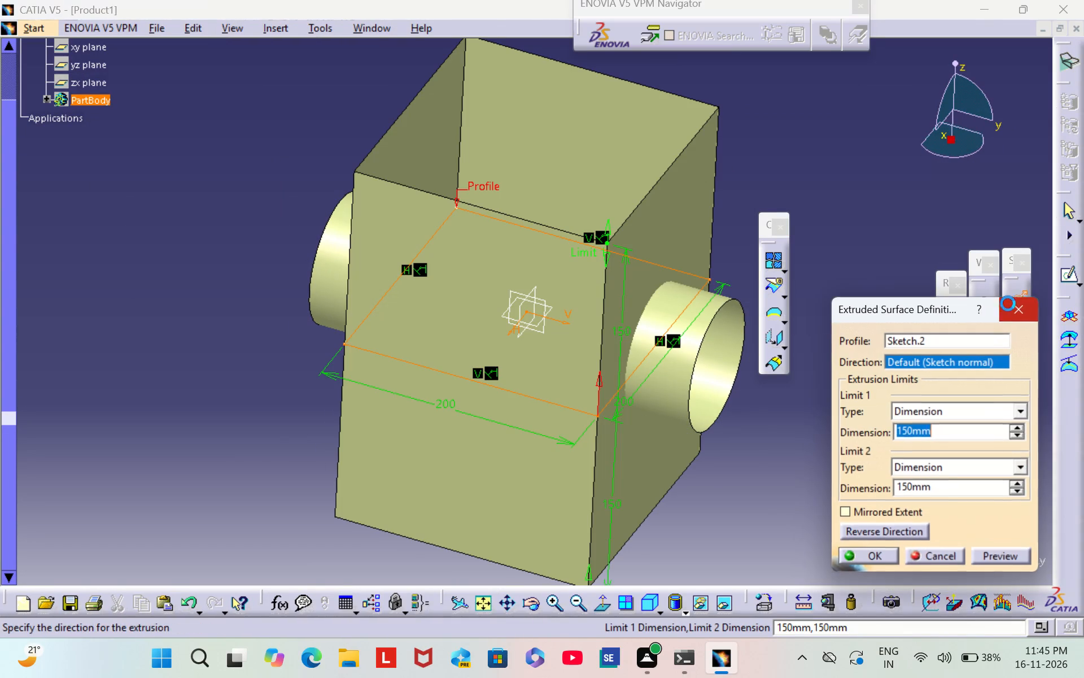
left_click(874, 551)
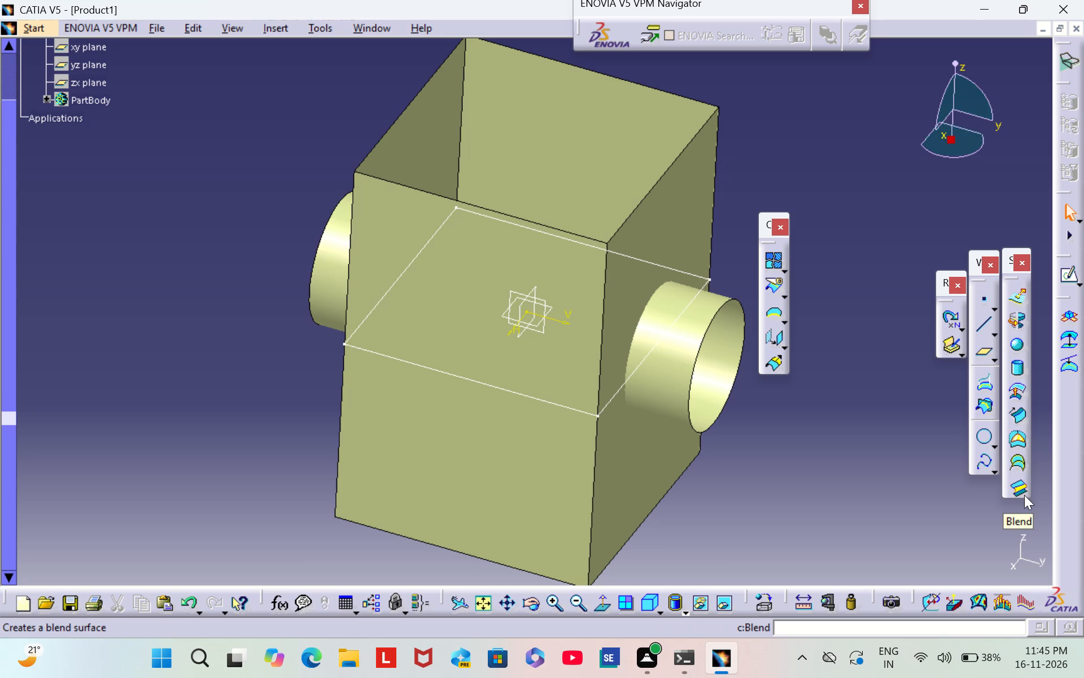
Create the intersection between the cylinder surface and the box surface, without defining a Near reference element.
left_click(785, 268)
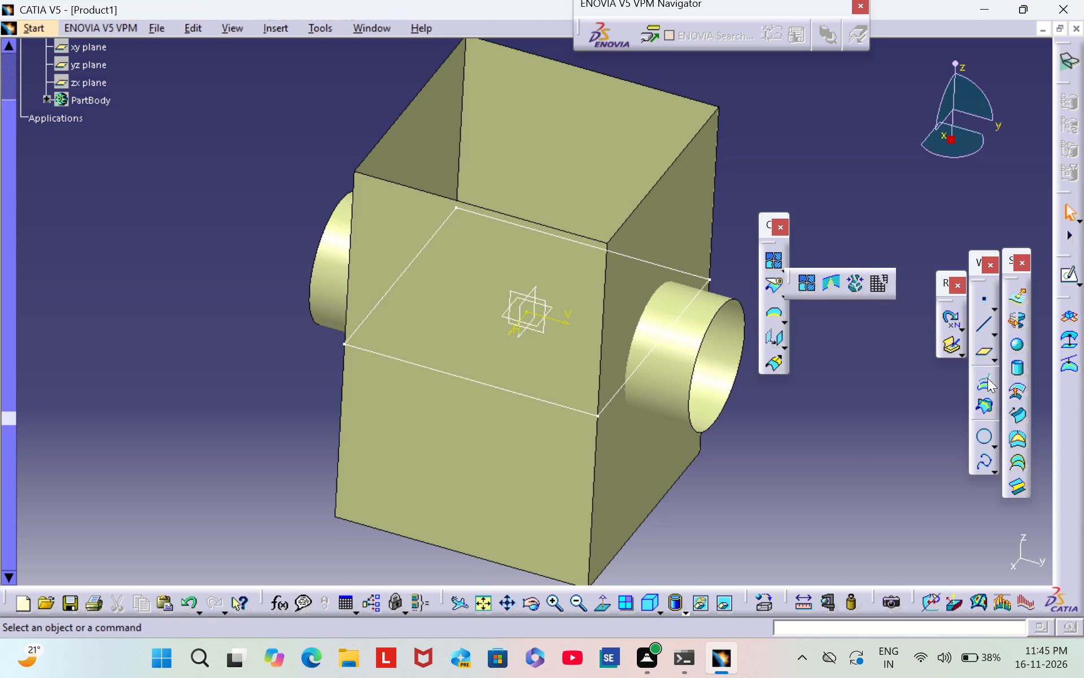
left_click(986, 407)
left_click(988, 407)
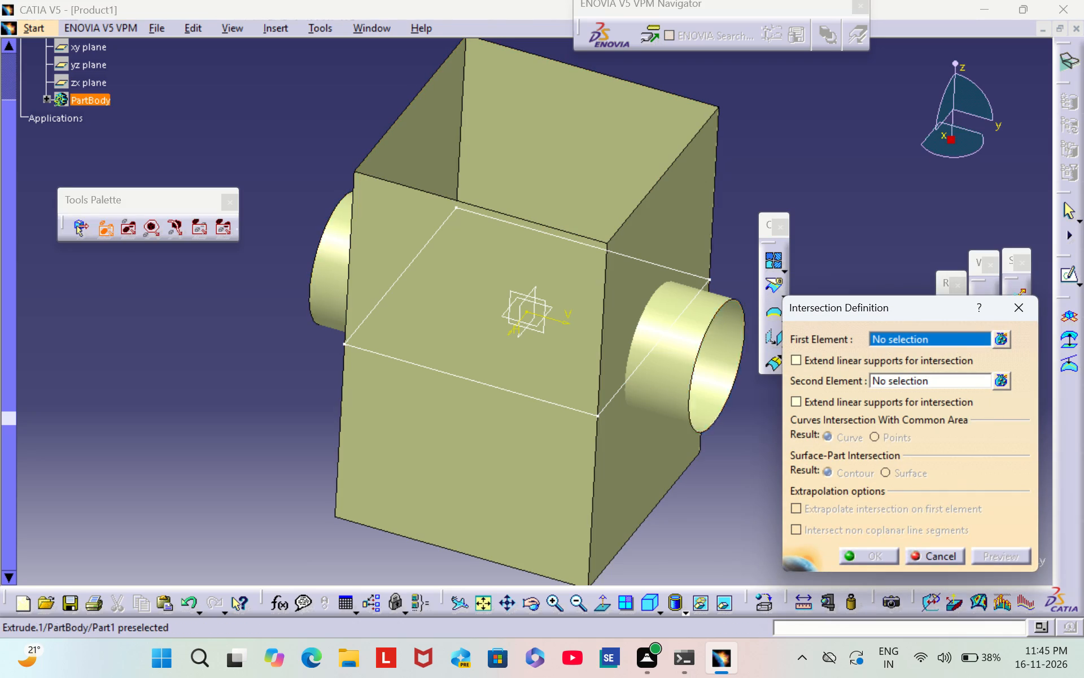
left_click(699, 320)
left_click(654, 229)
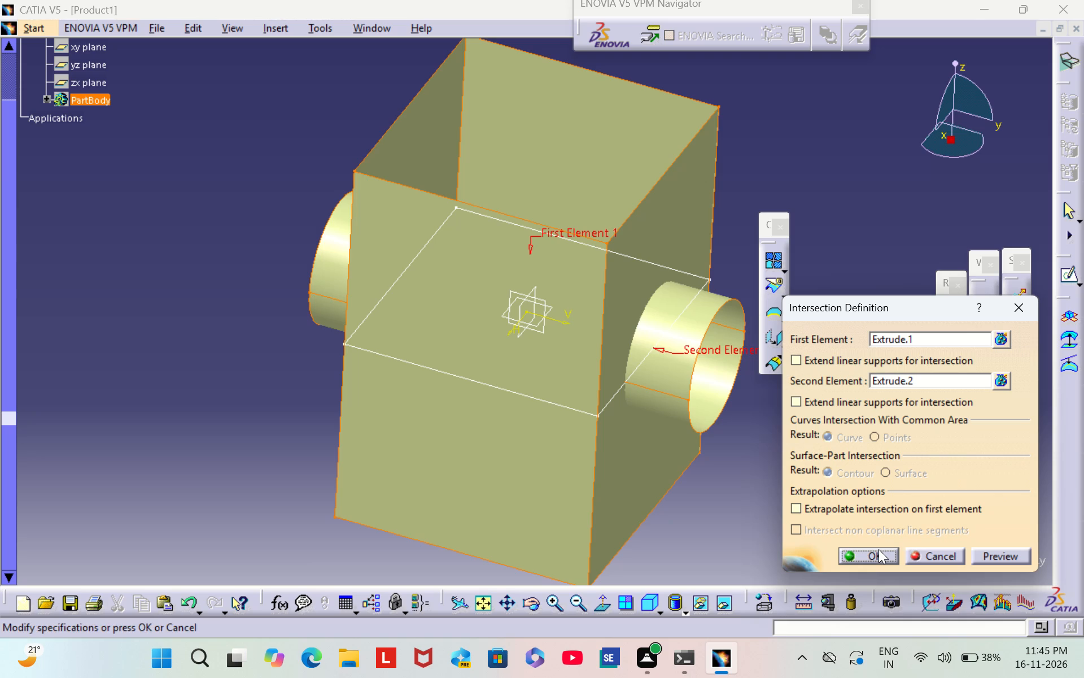
left_click(865, 556)
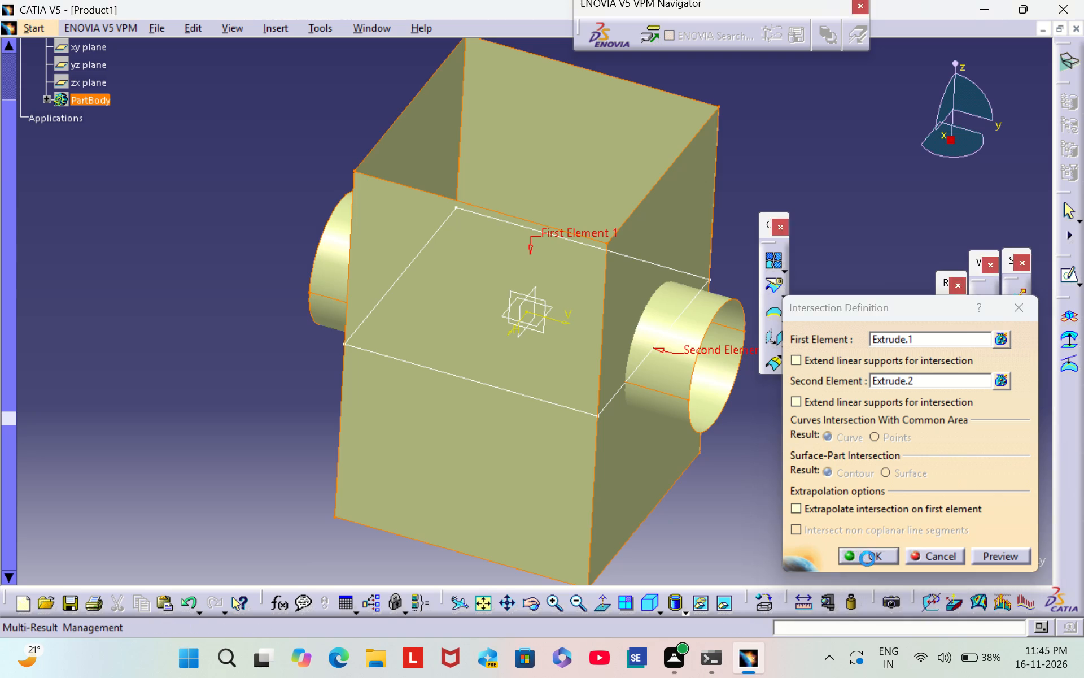
left_click(1013, 555)
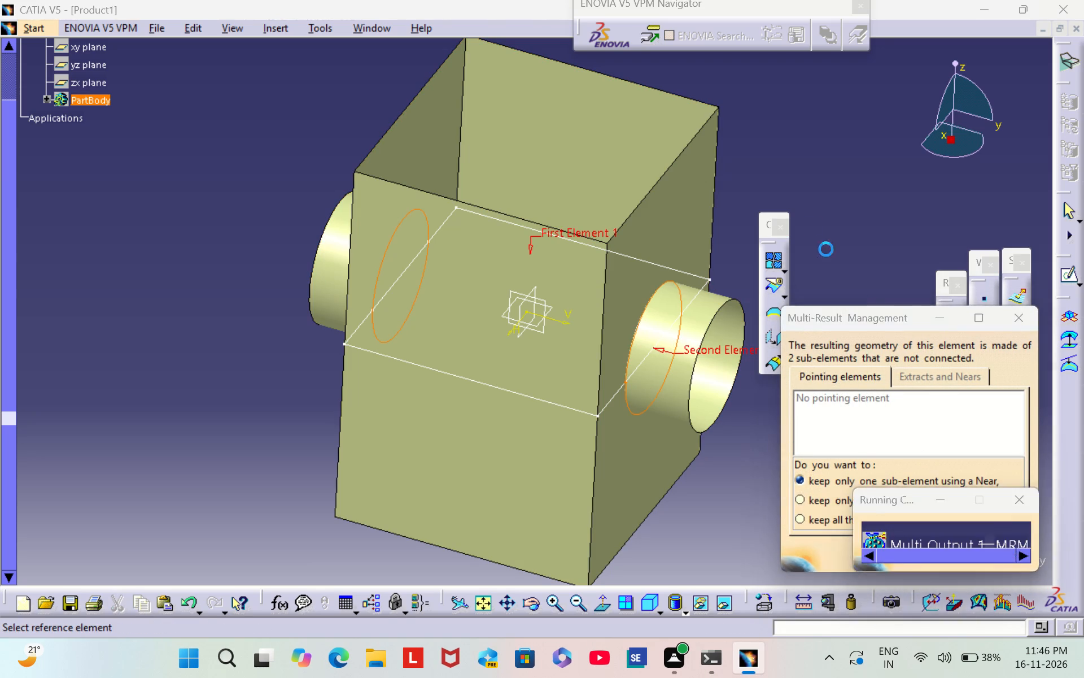
left_click(1011, 480)
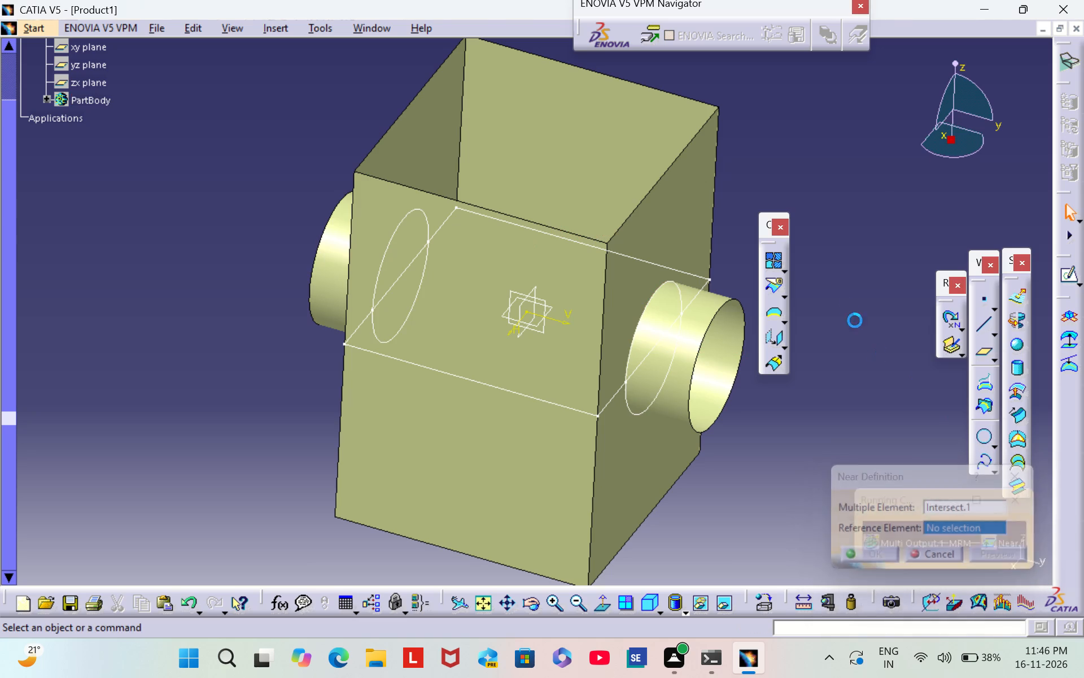
left_click(851, 276)
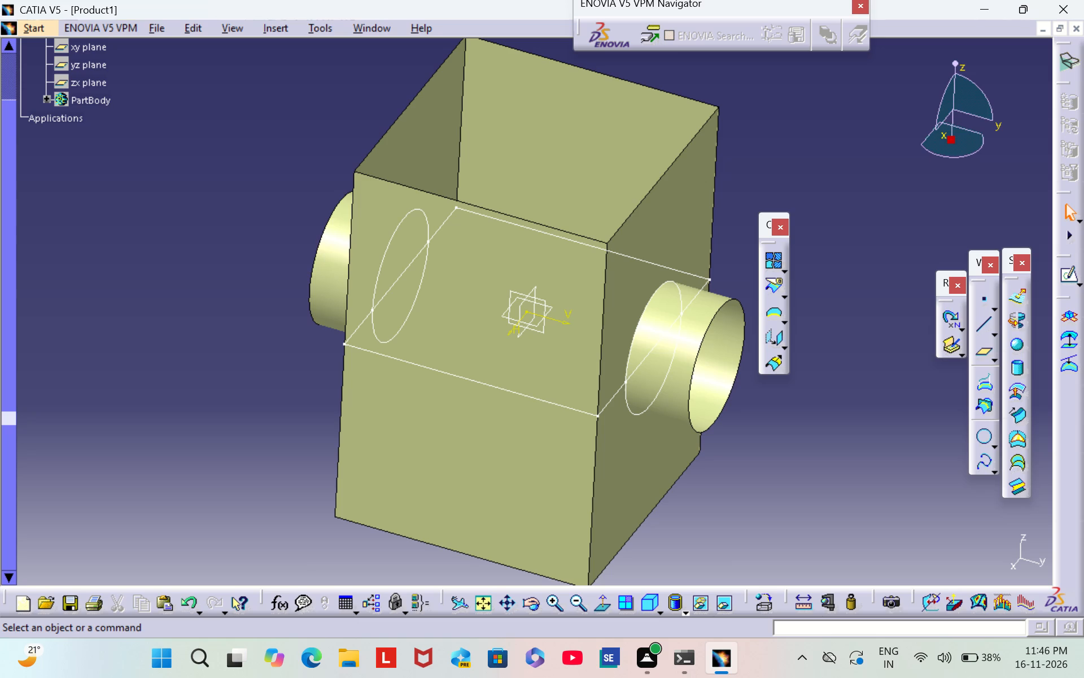
Hide the extruded box surface.
right_click(693, 211)
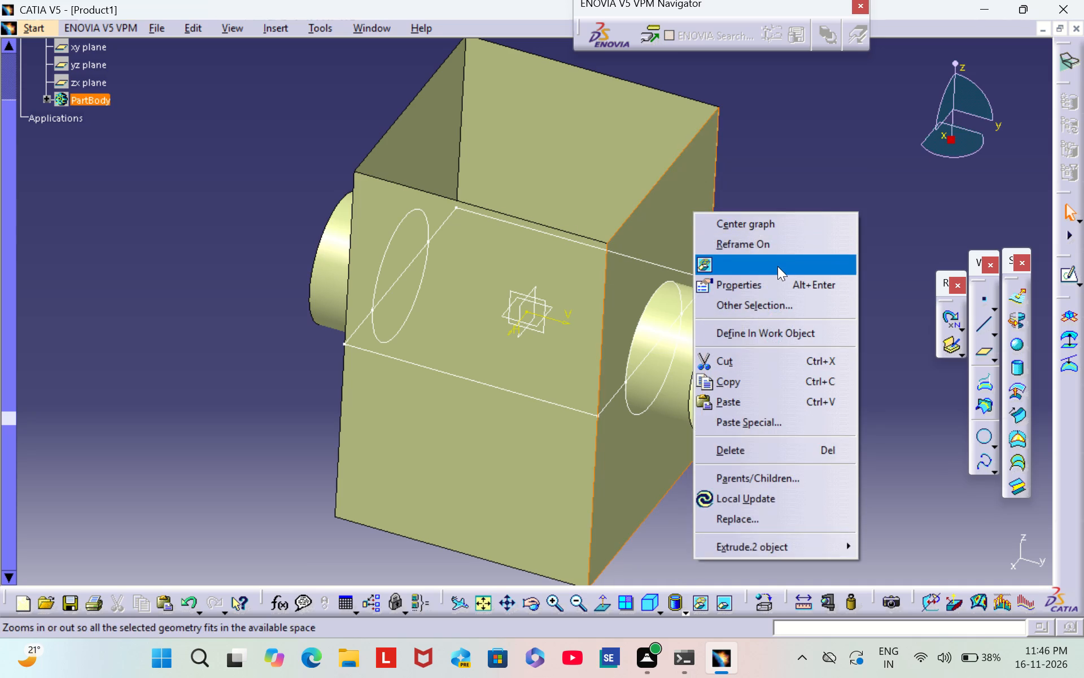
left_click(777, 266)
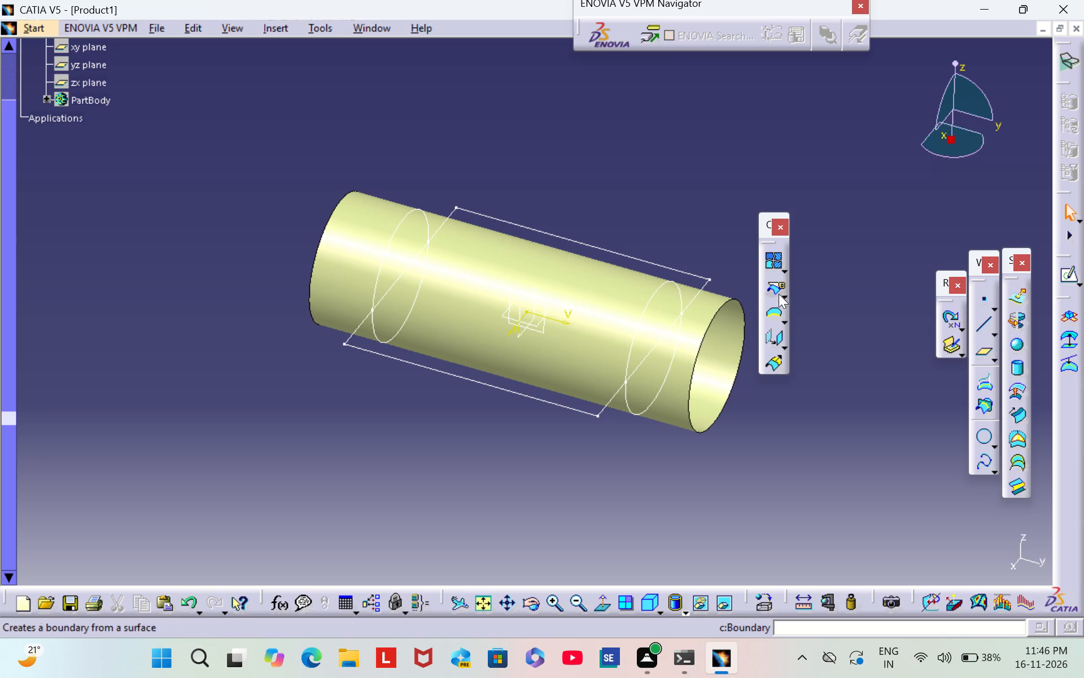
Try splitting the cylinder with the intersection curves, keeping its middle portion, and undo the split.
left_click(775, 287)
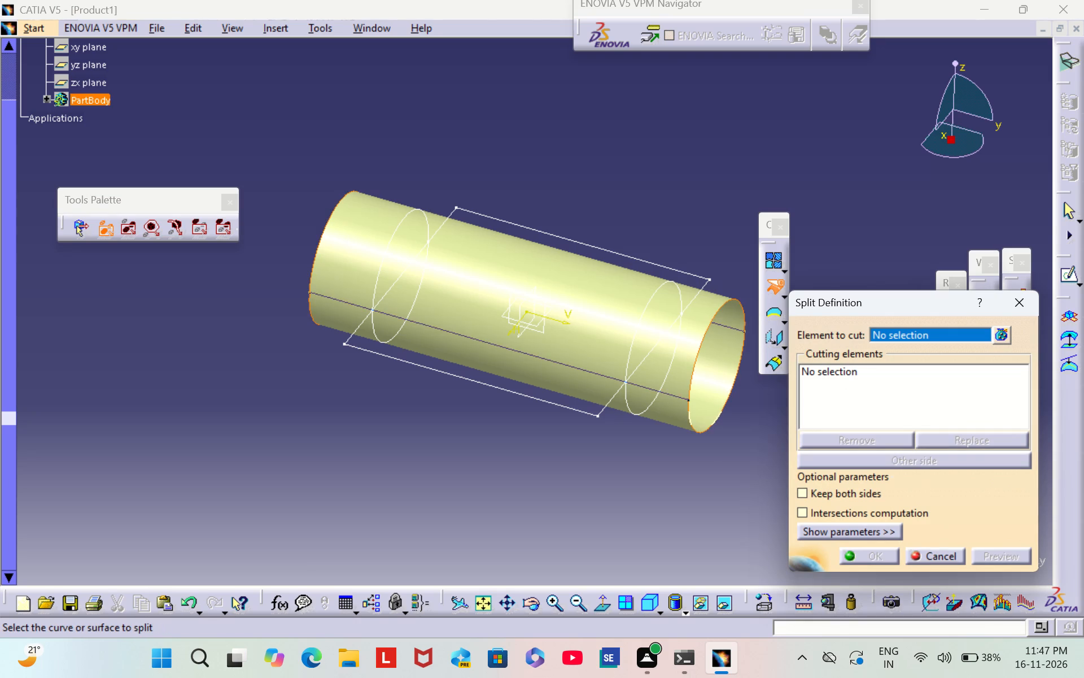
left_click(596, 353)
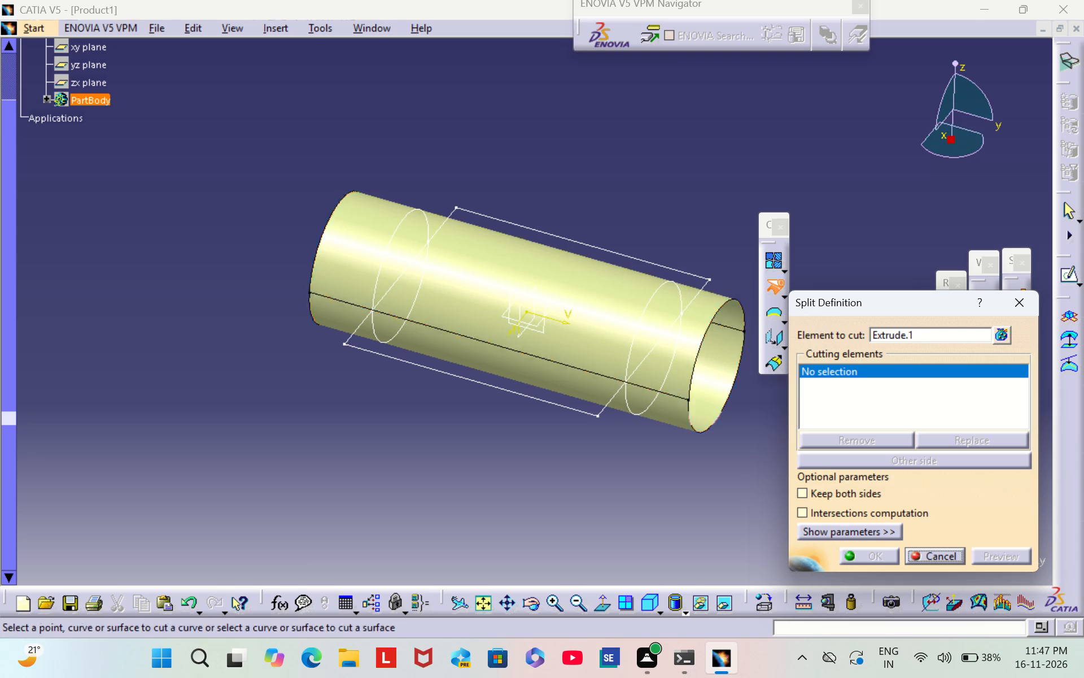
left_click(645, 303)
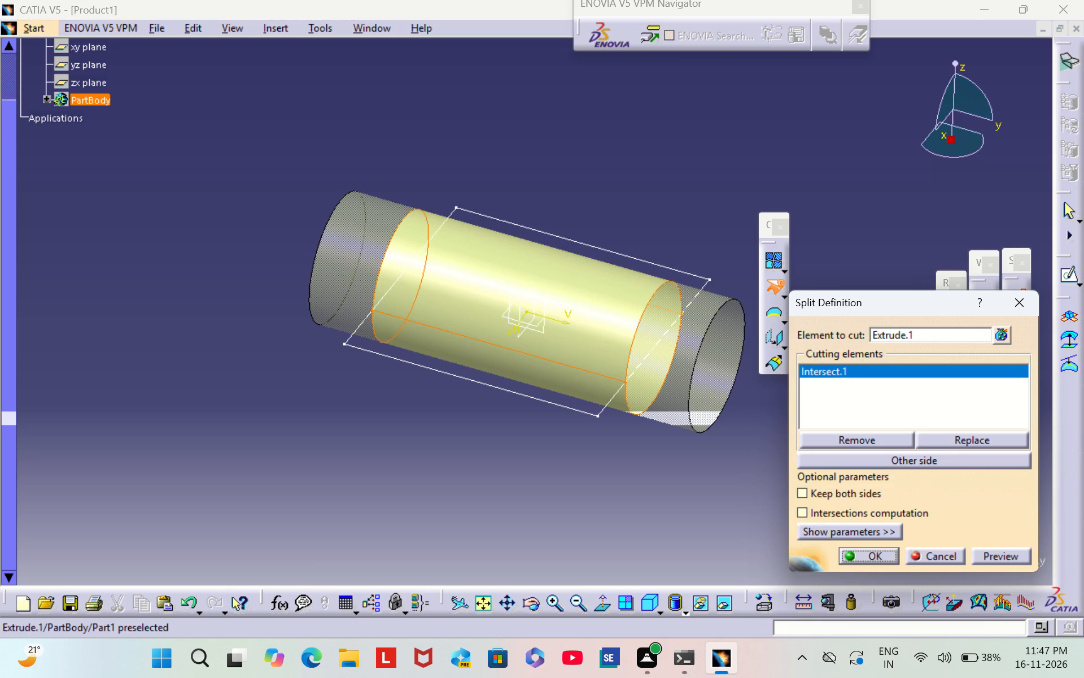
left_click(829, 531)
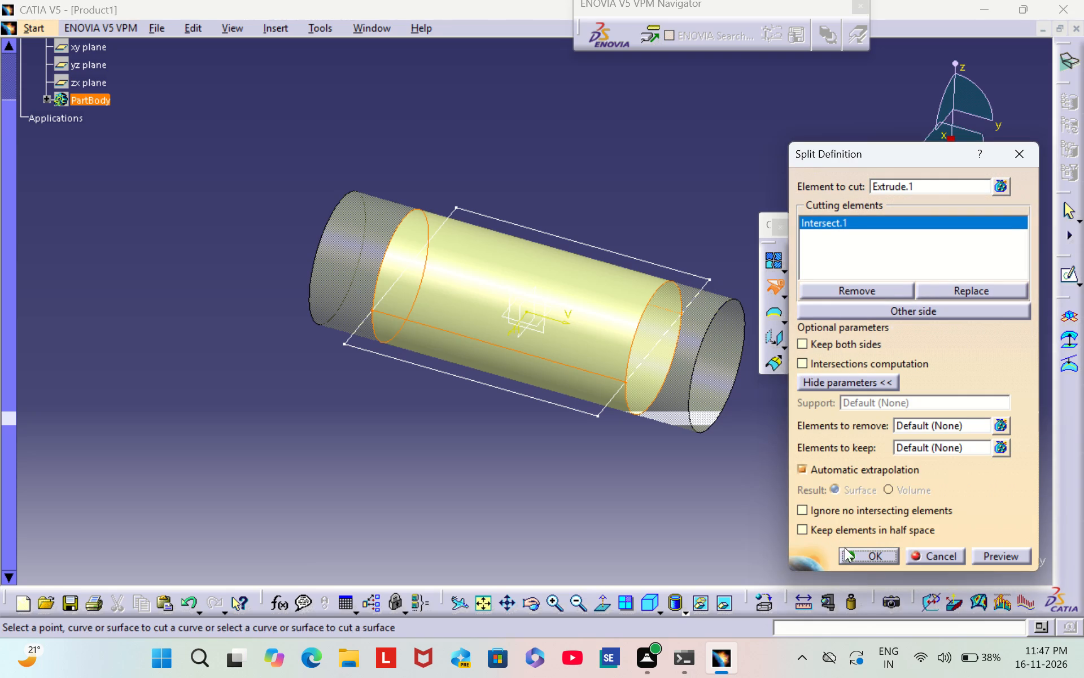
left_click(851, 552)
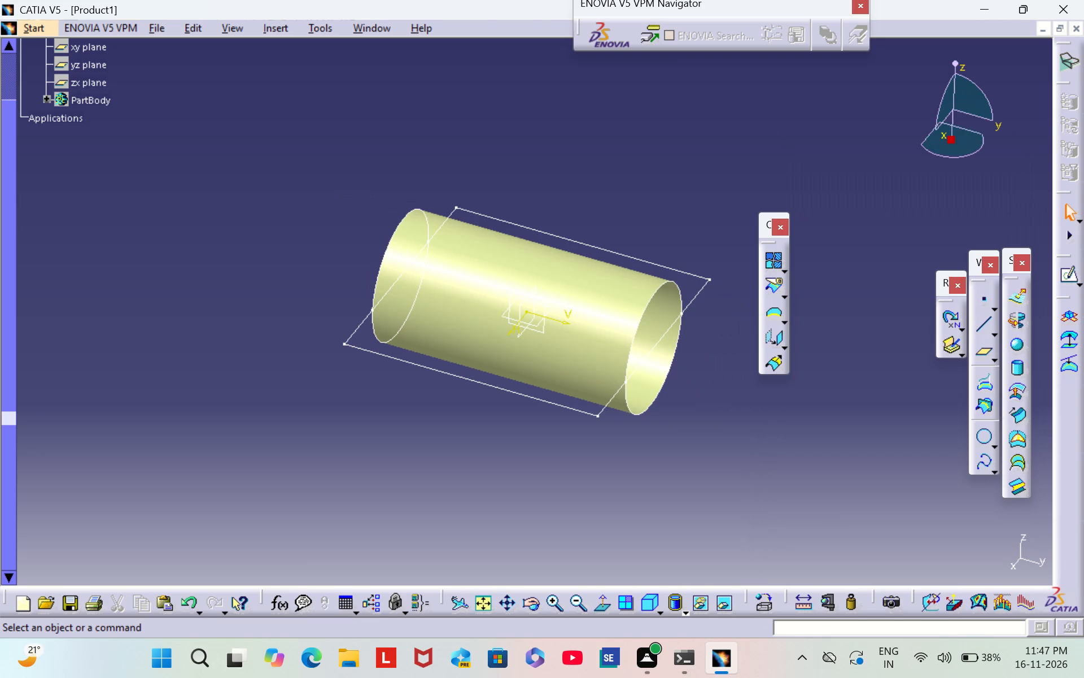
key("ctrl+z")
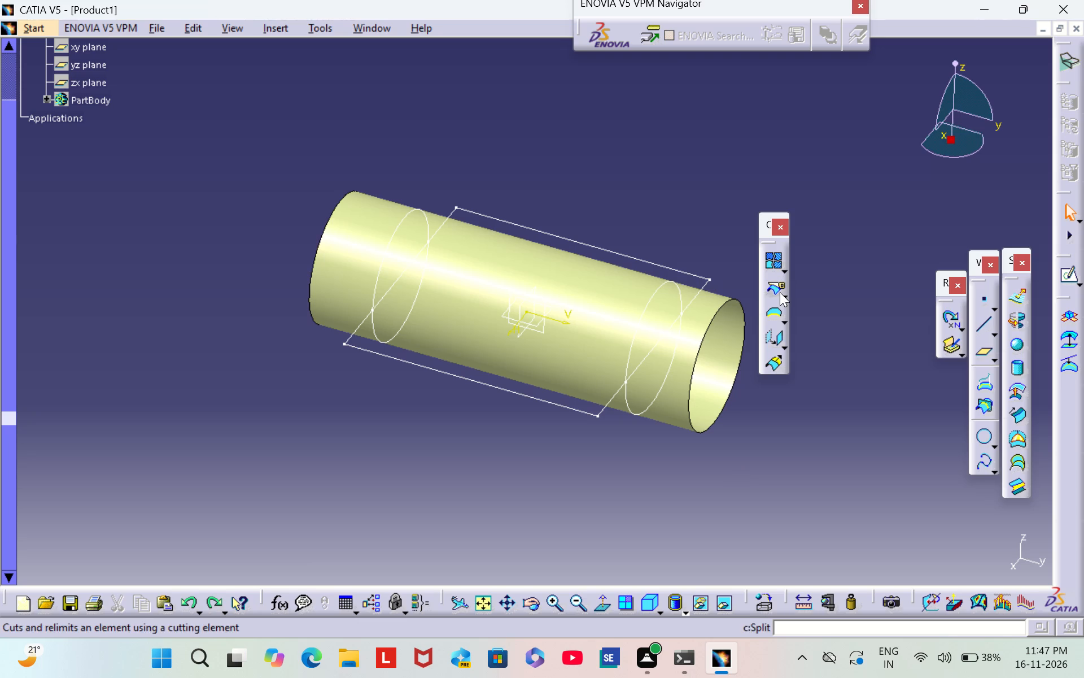
Split the cylinder with the intersection curves, keeping the two outer ends, without defining a Near reference element.
left_click(770, 288)
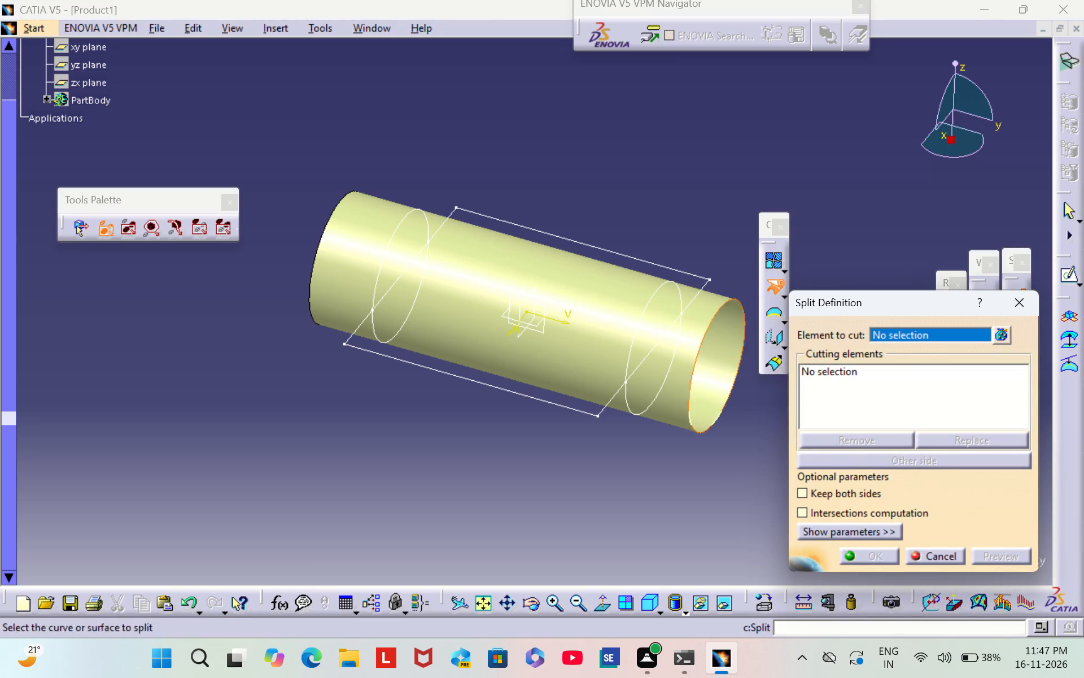
left_click(609, 306)
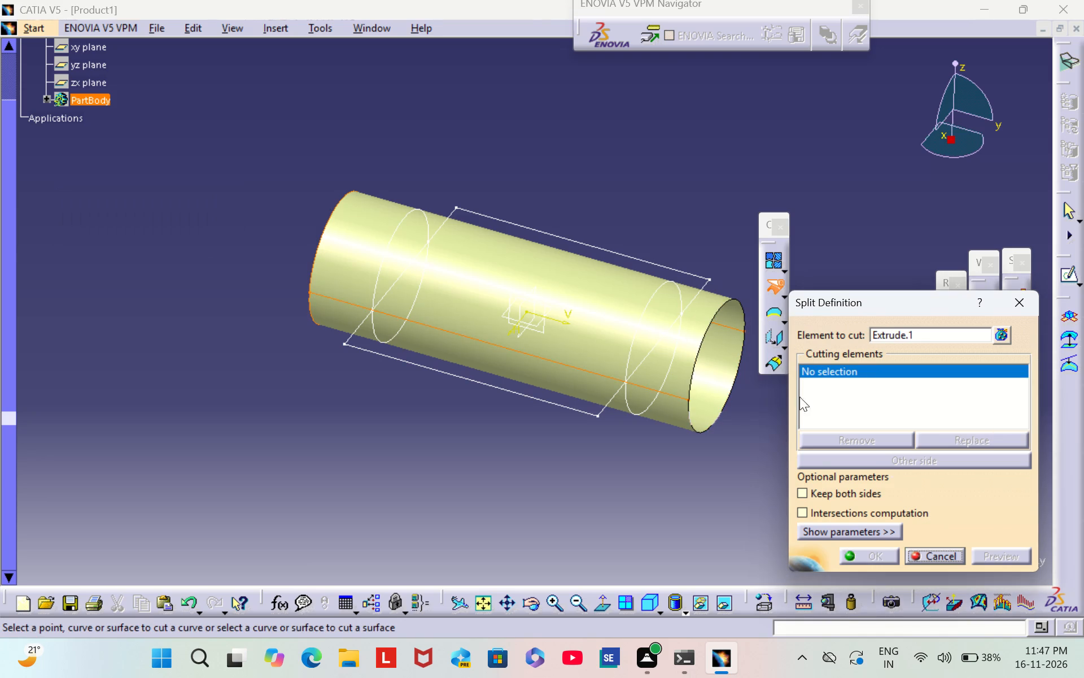
left_click(631, 338)
left_click(898, 458)
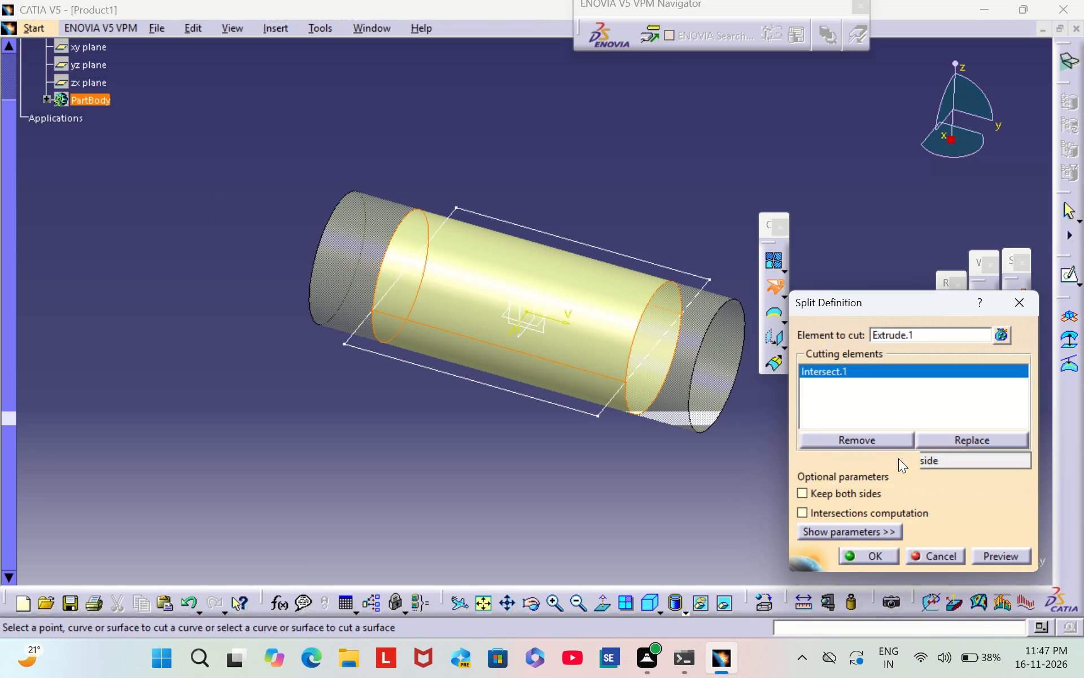
left_click(874, 552)
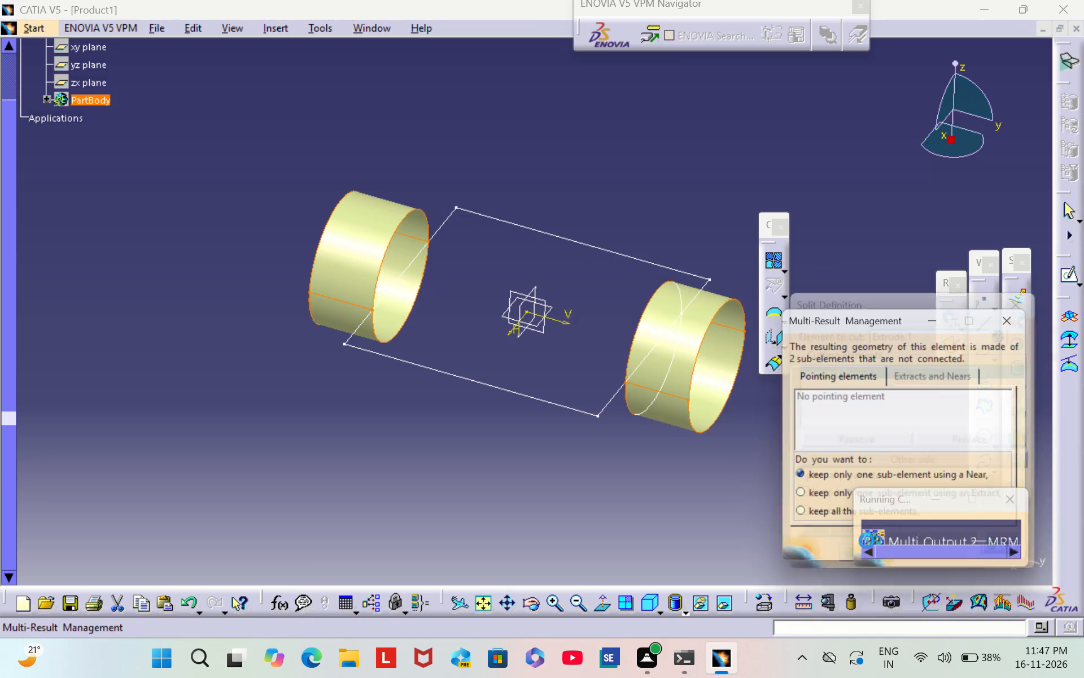
left_click(1016, 549)
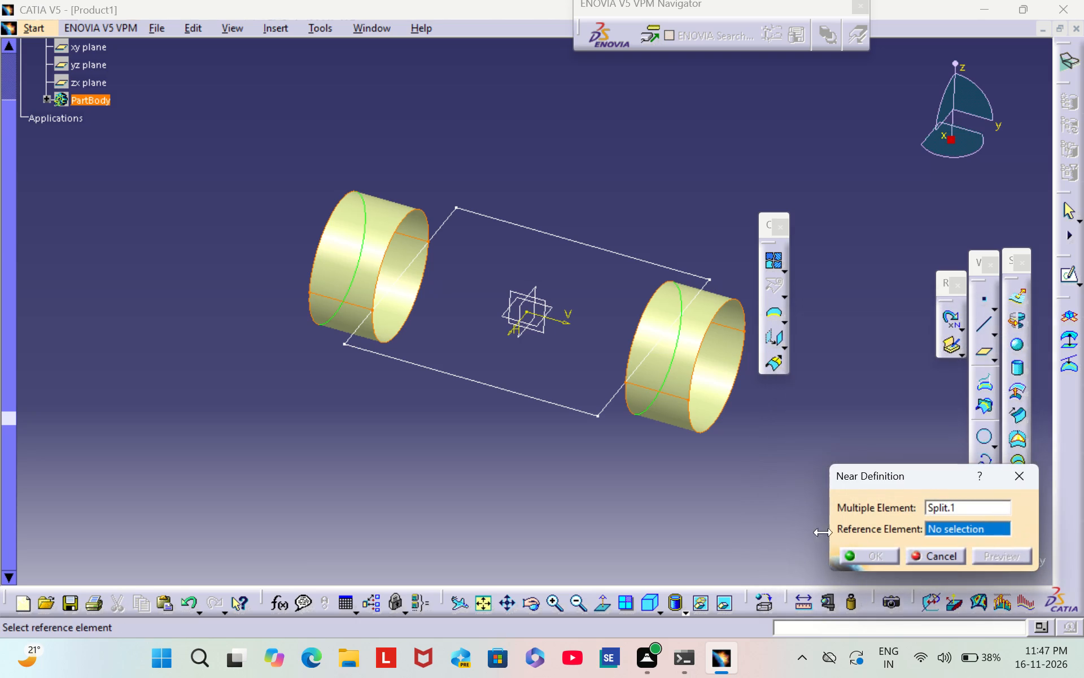
left_click(1027, 475)
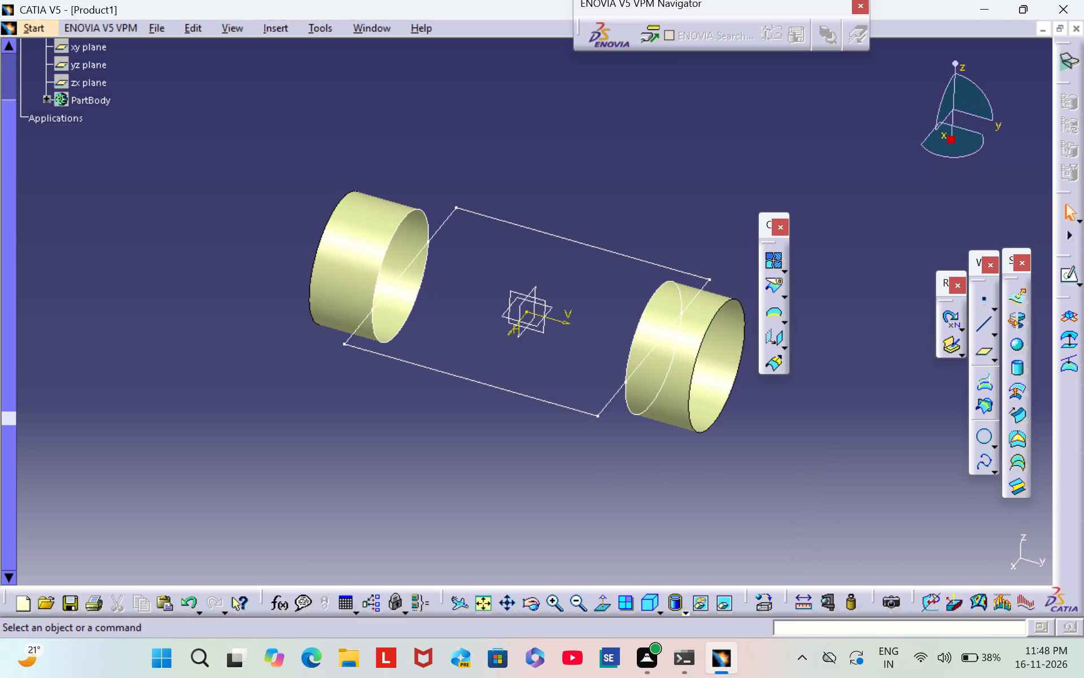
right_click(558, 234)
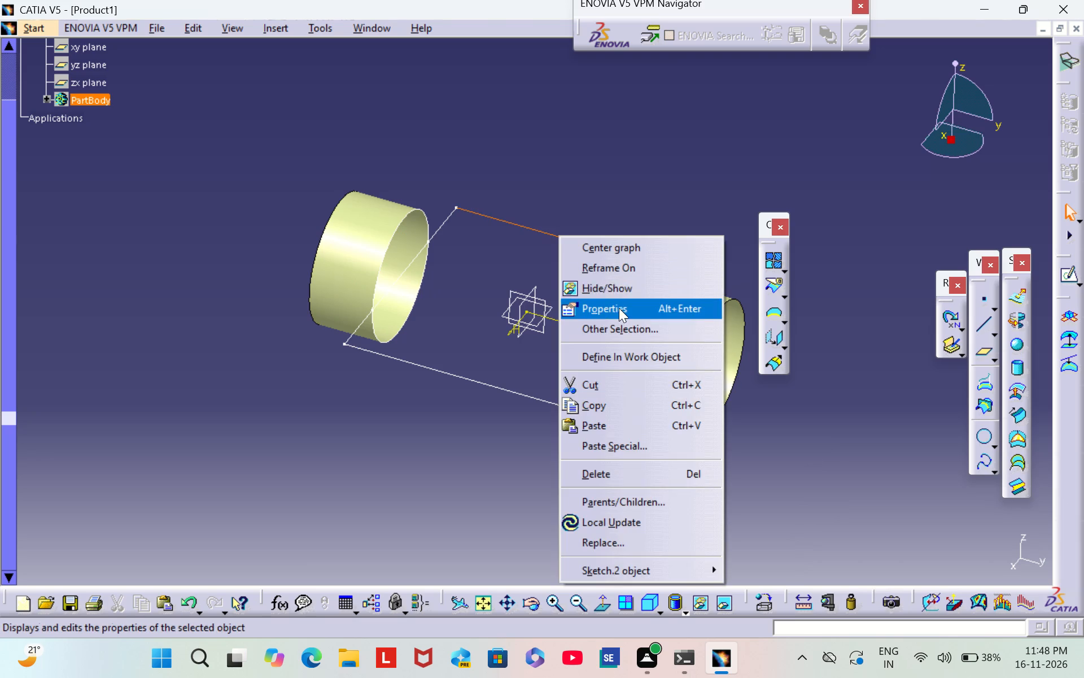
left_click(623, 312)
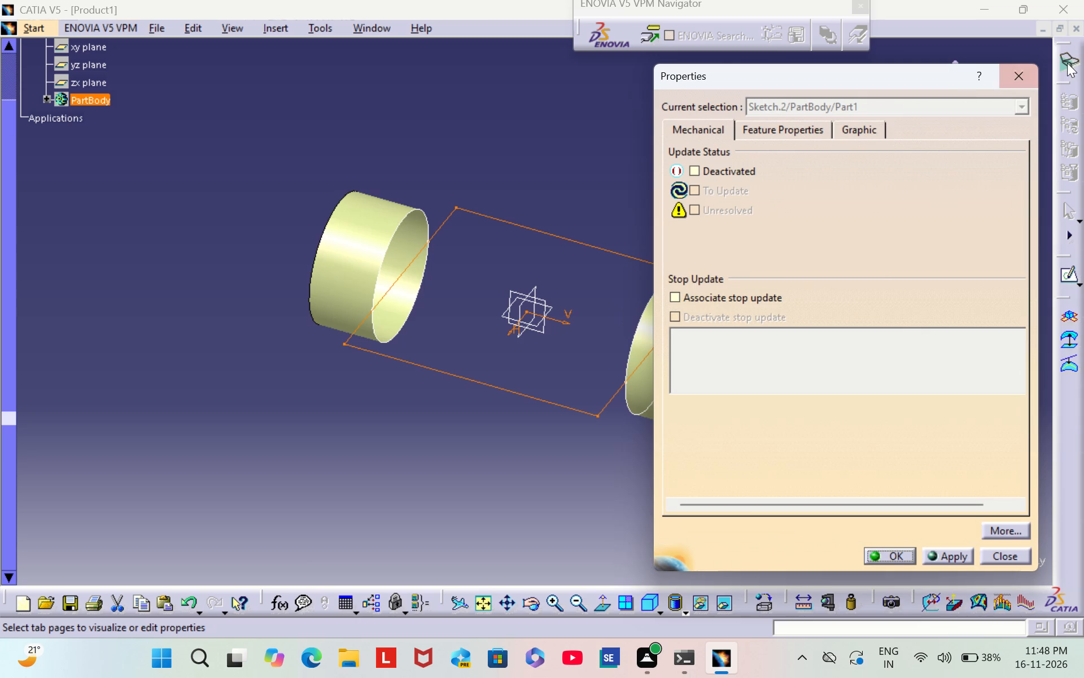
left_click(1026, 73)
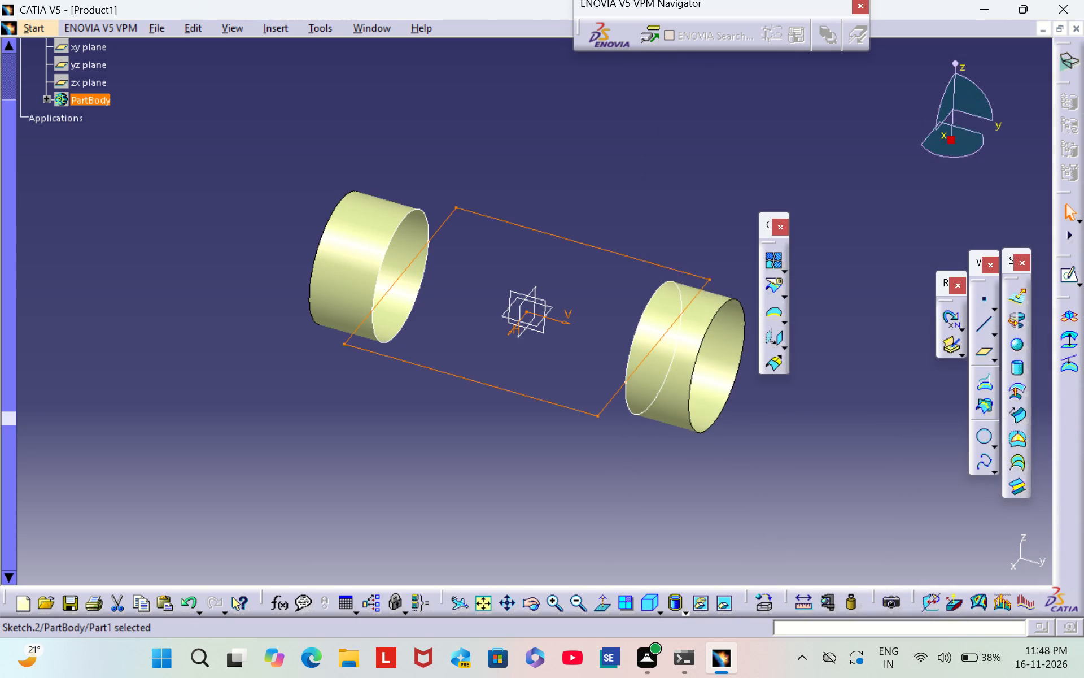
Hide the rectangle sketch and the split cylinder ends, leaving the intersection curves shown.
right_click(567, 238)
left_click(645, 291)
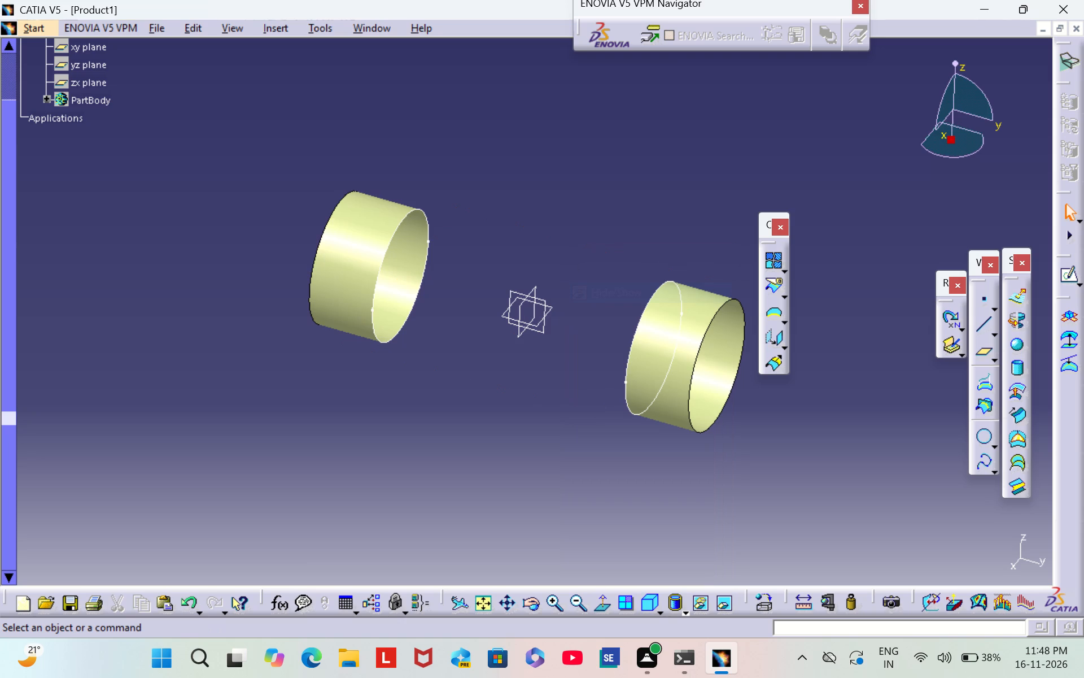
right_click(667, 318)
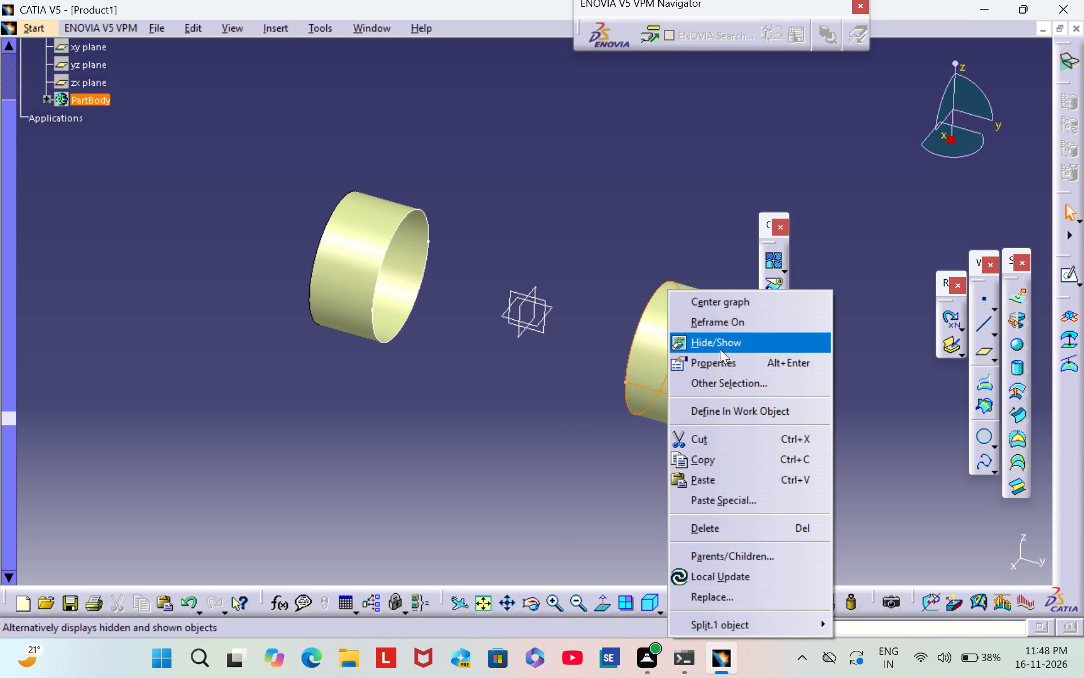
left_click(720, 347)
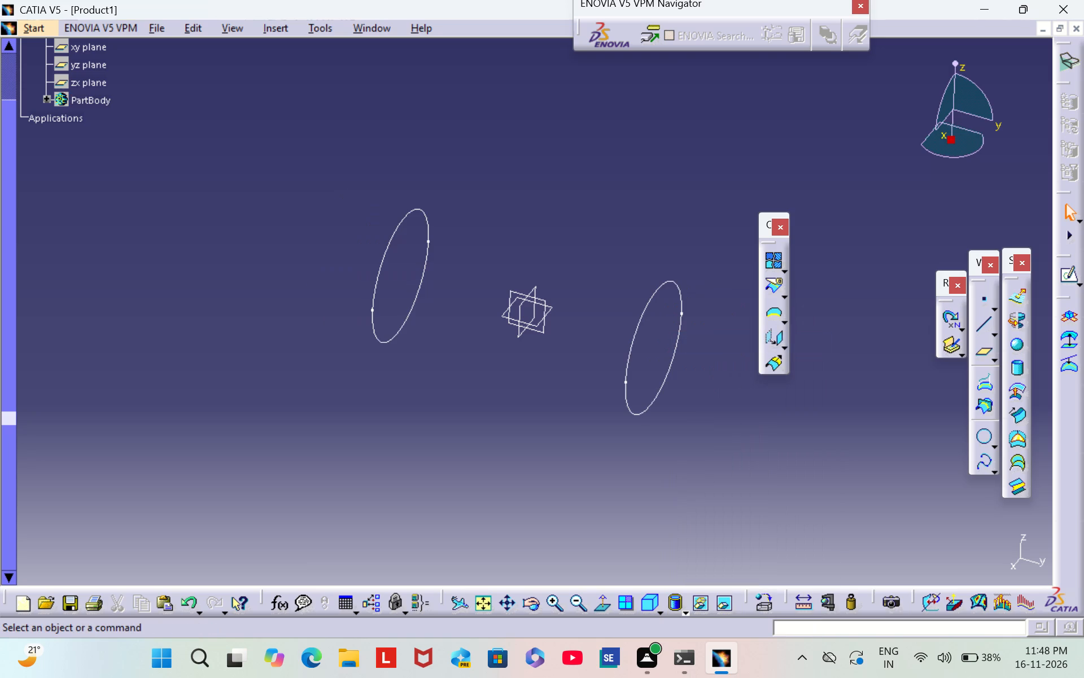
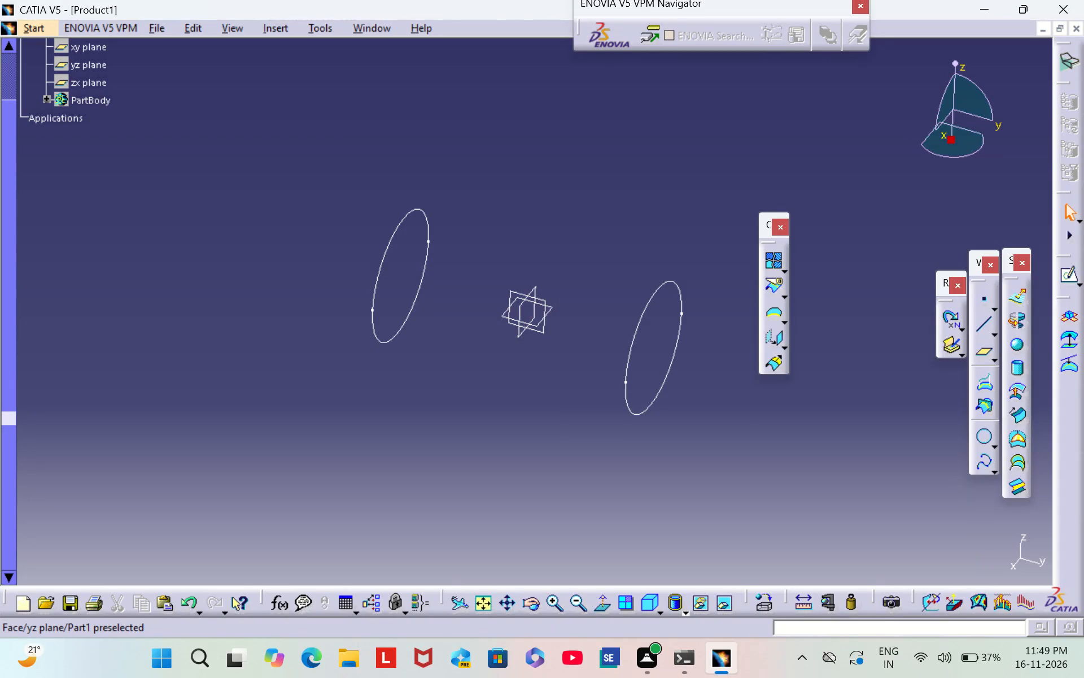
Undo the recent hide operations to bring back the split cylinder ends and the rectangle sketch.
key("ctrl+z")
key("ctrl+z")
key("ctrl+z")
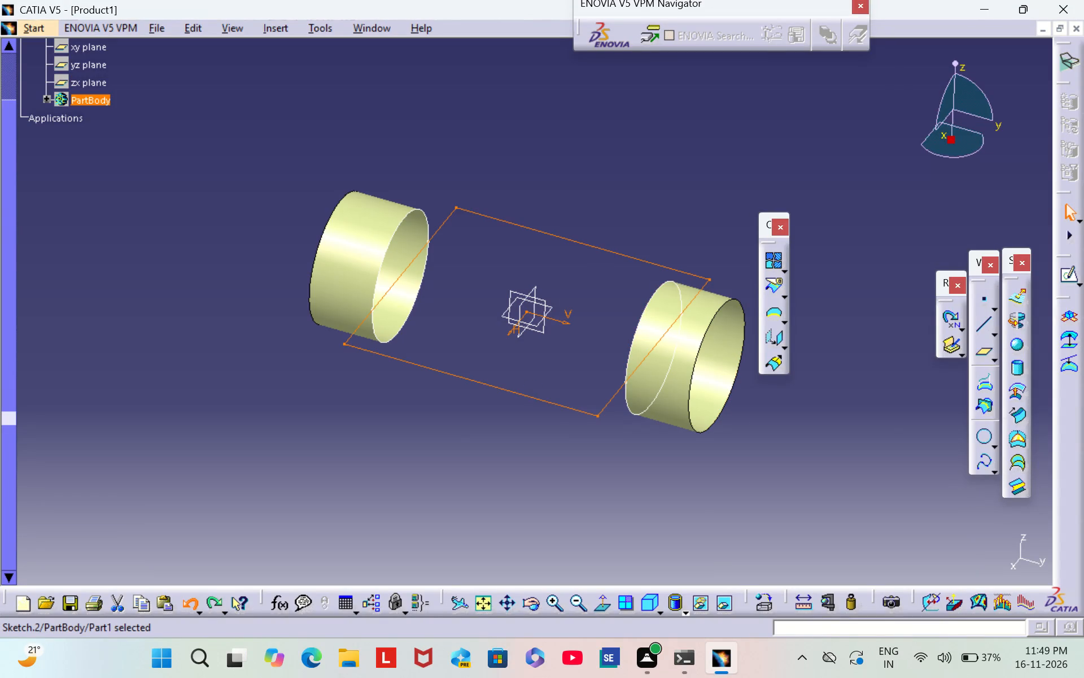
key("ctrl+z")
Switch from surface modelling to the Part Design workbench.
left_click(28, 21)
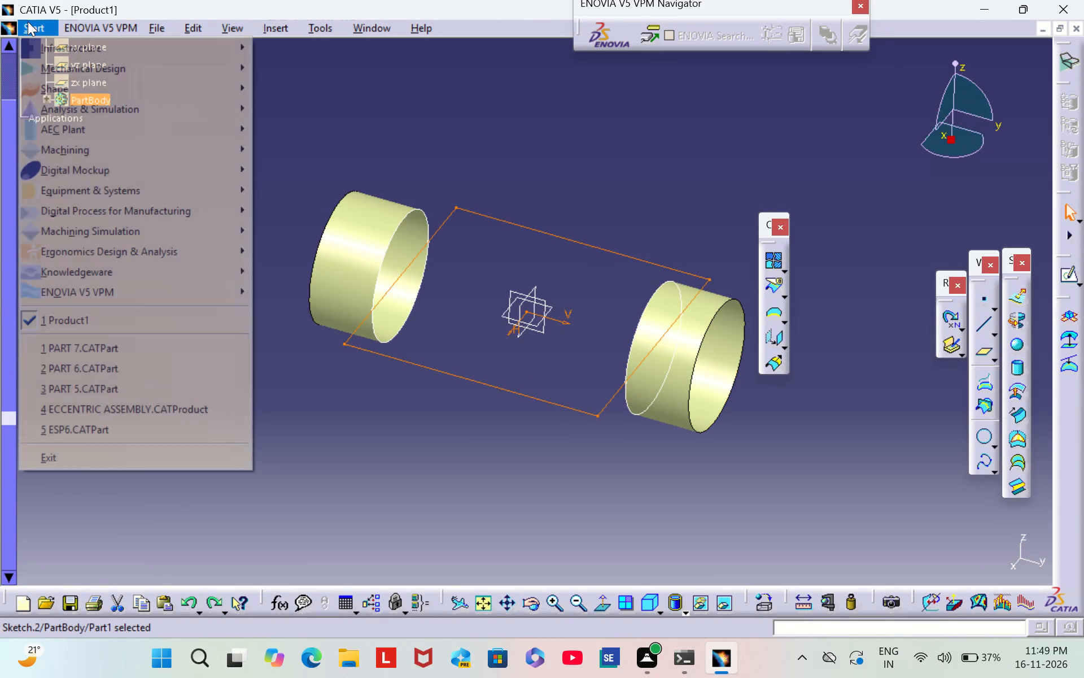
left_click(38, 67)
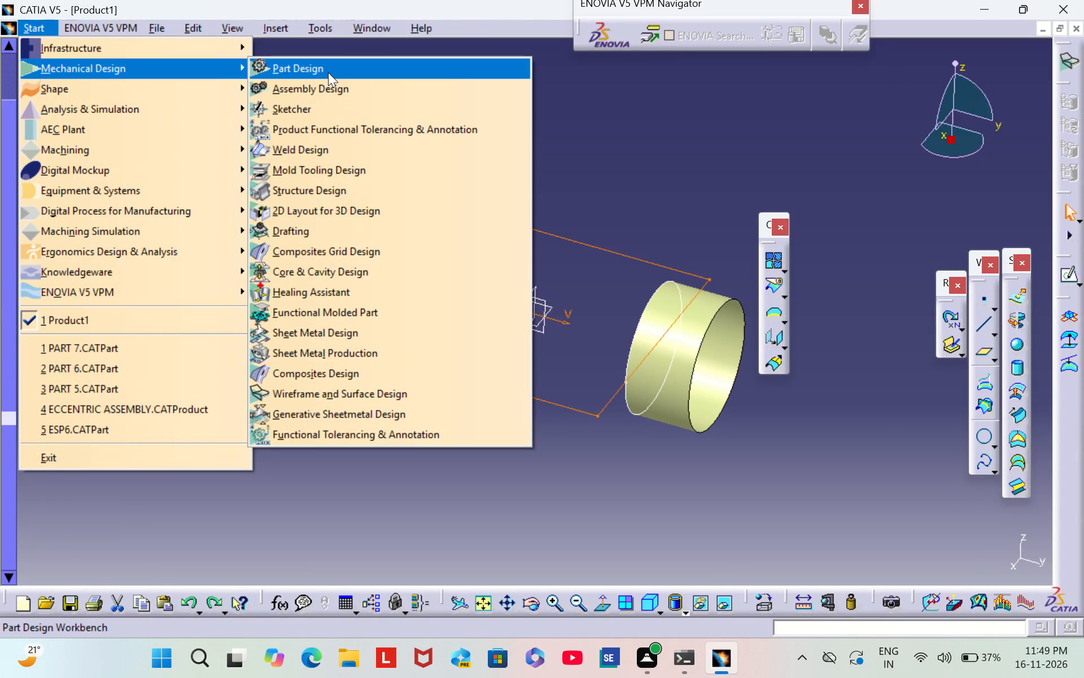
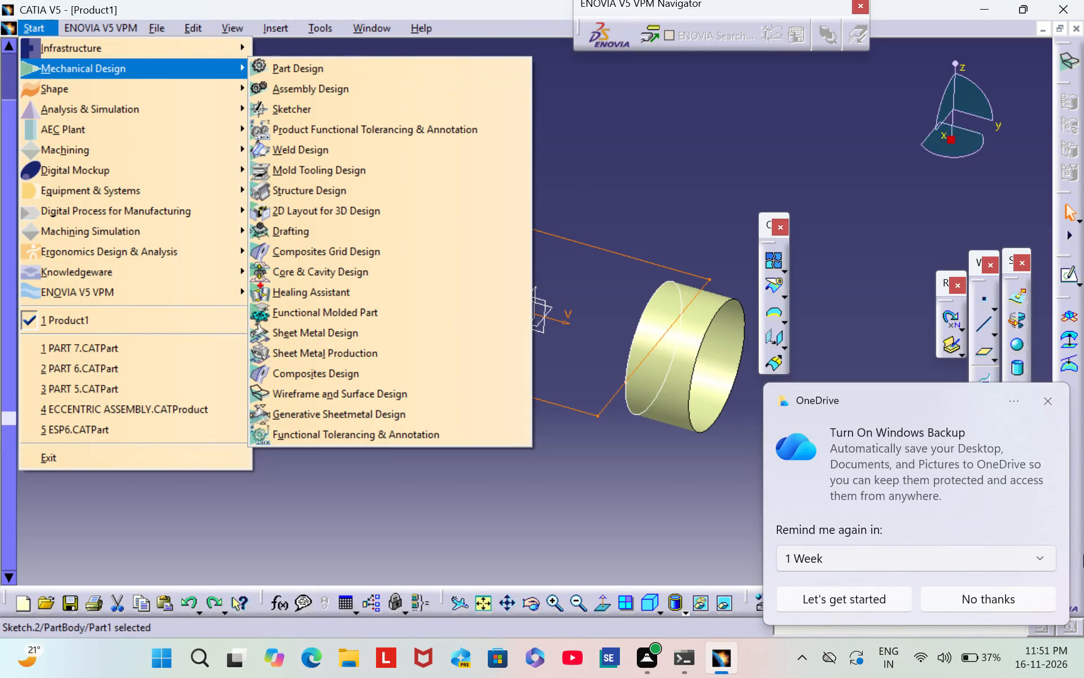
Dismiss the backup notification and switch to the Part Design workbench.
left_click(1043, 395)
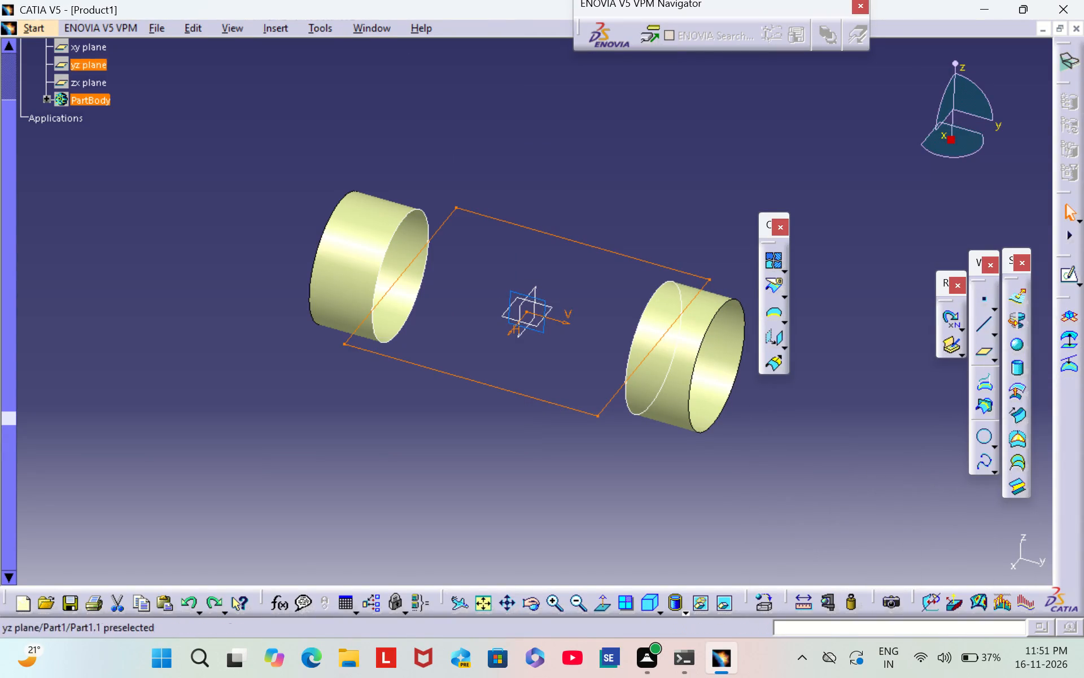
left_click(29, 32)
left_click(56, 63)
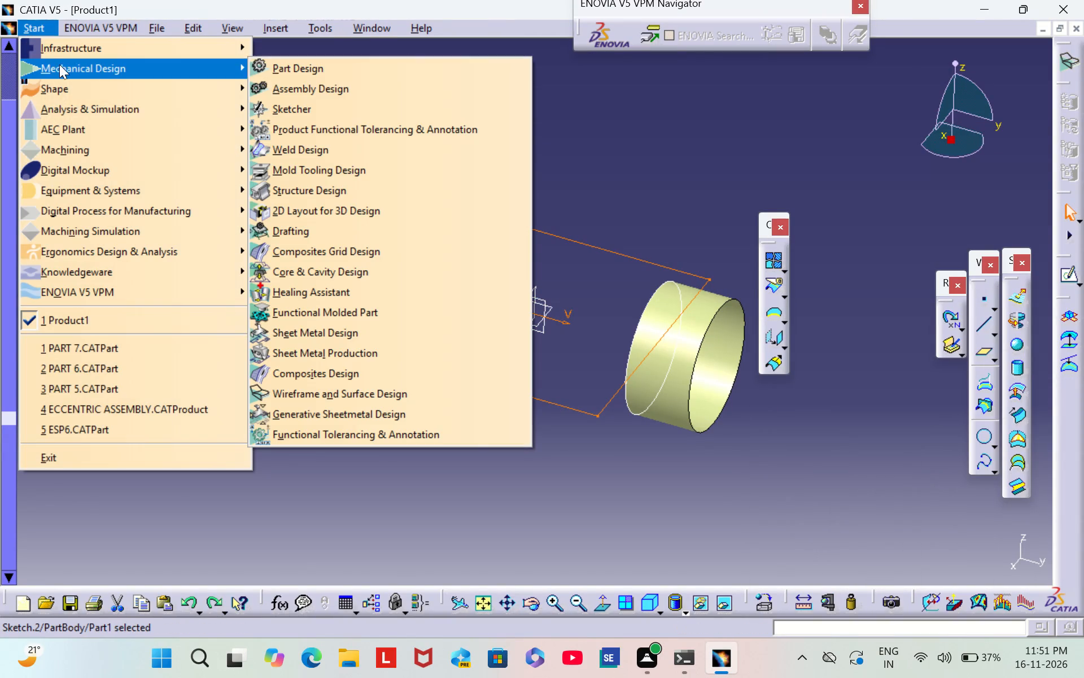
left_click(274, 73)
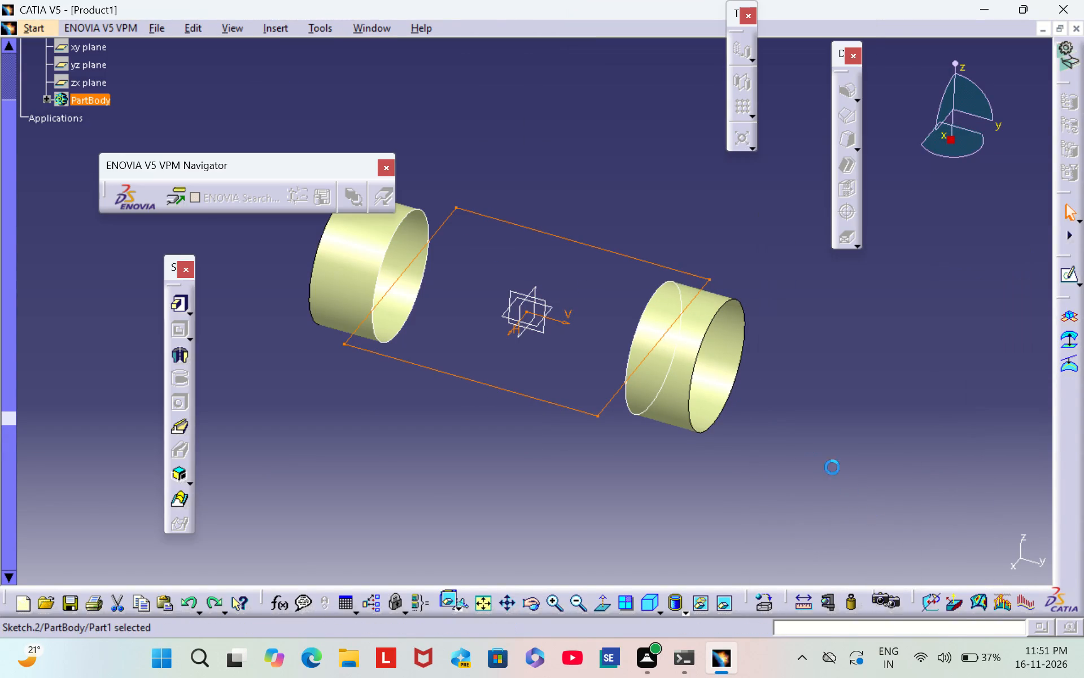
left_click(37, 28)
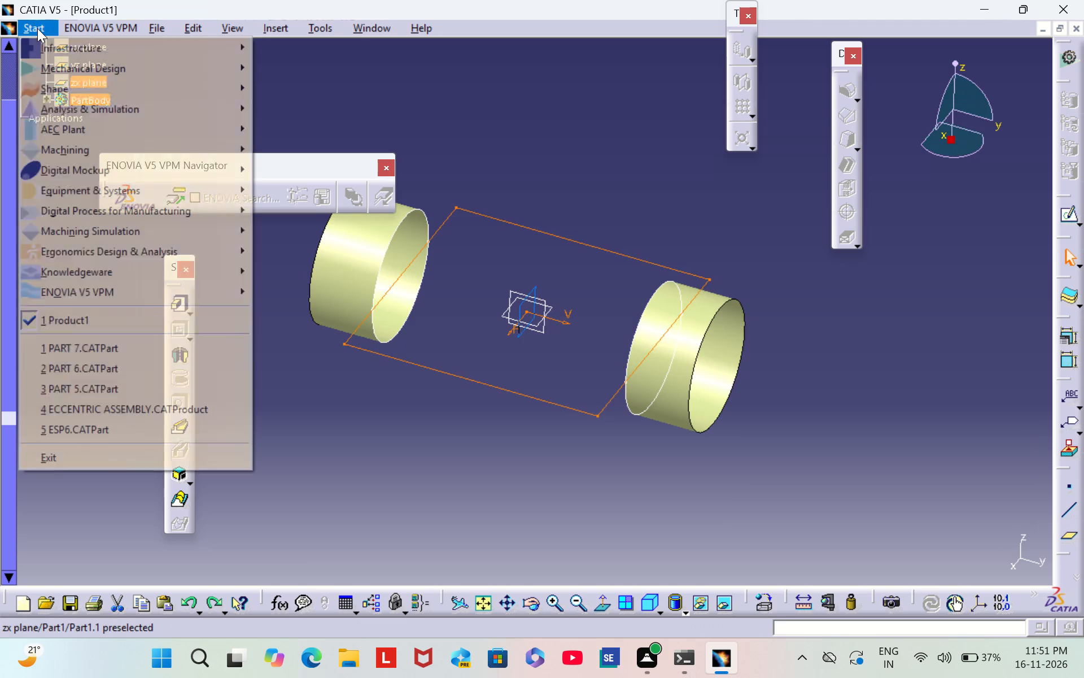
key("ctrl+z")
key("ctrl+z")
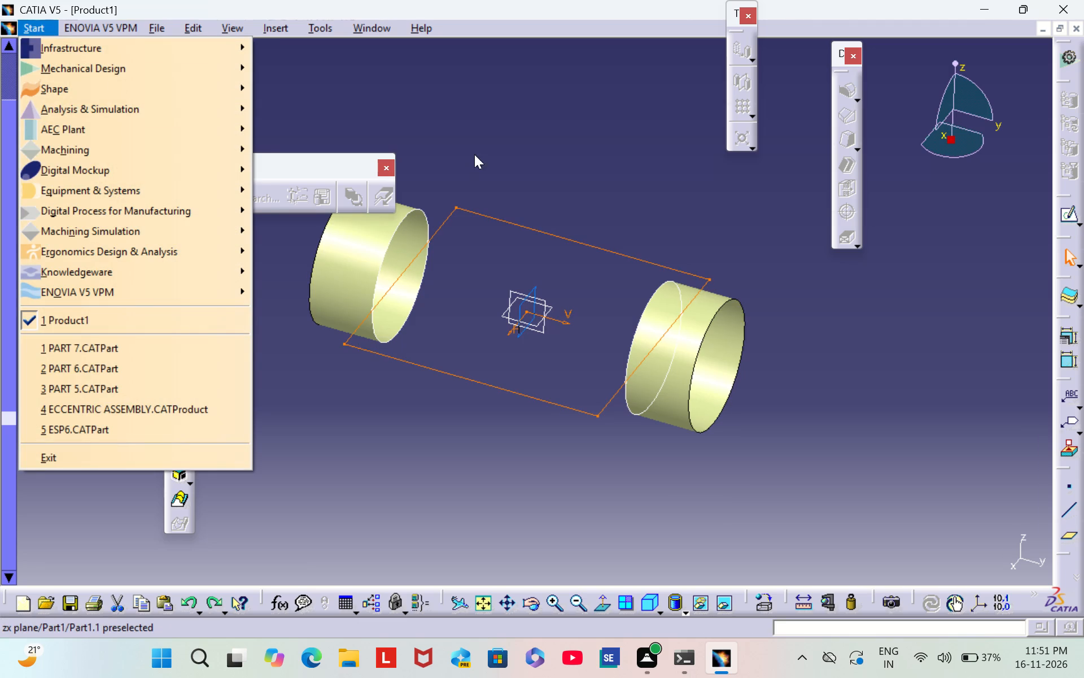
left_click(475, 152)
Create a new Part Design part named Part2 with hybrid design enabled.
left_click(37, 31)
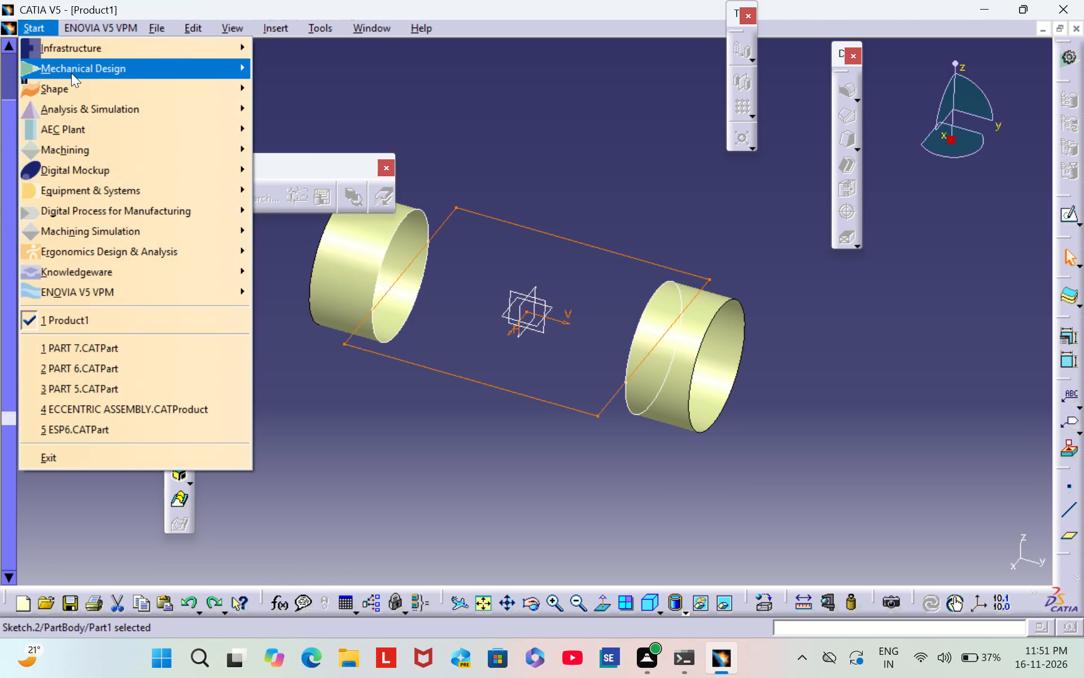
left_click(71, 73)
left_click(282, 70)
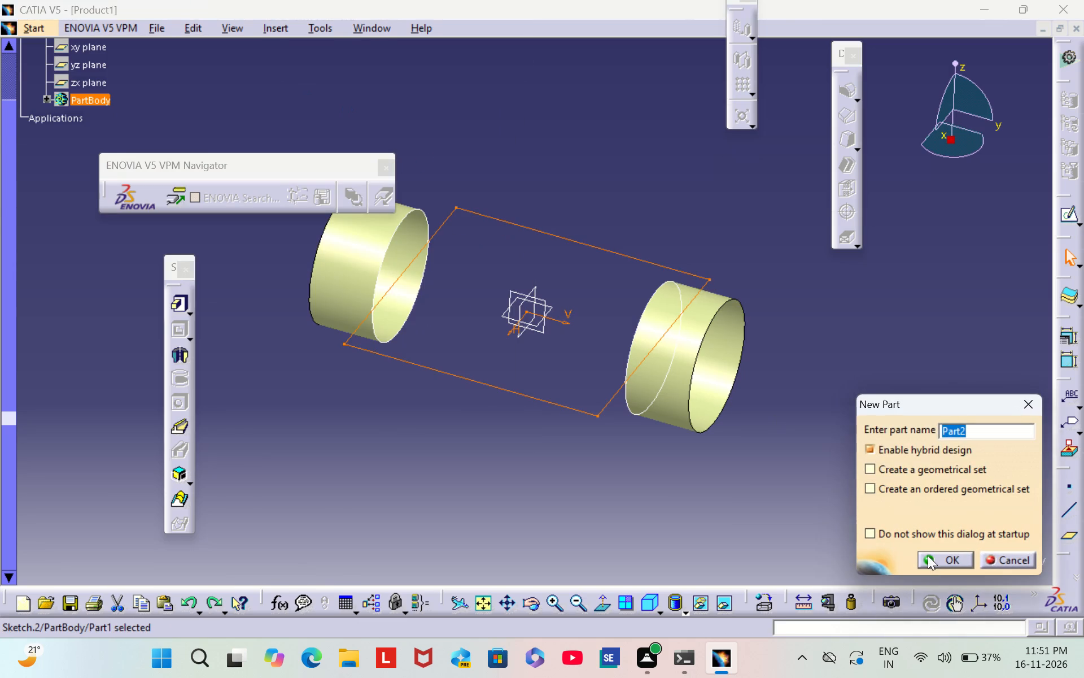
left_click(938, 559)
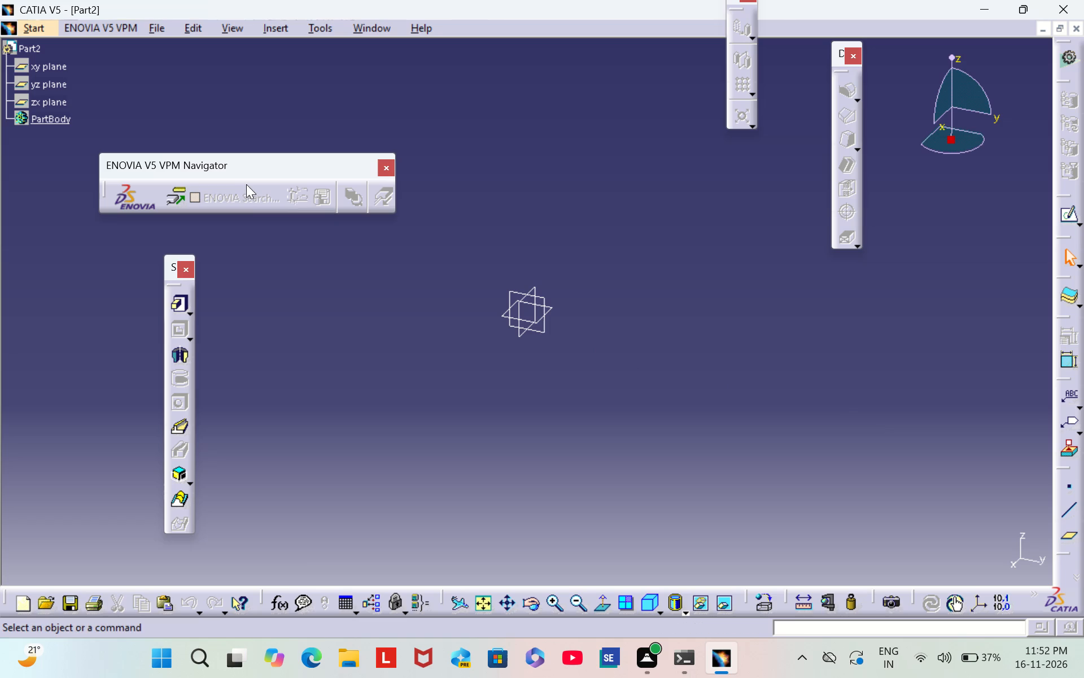
On the xy plane, sketch a closed U-shaped profile open at the top, about 111 mm wide and 78 mm high.
left_click(53, 63)
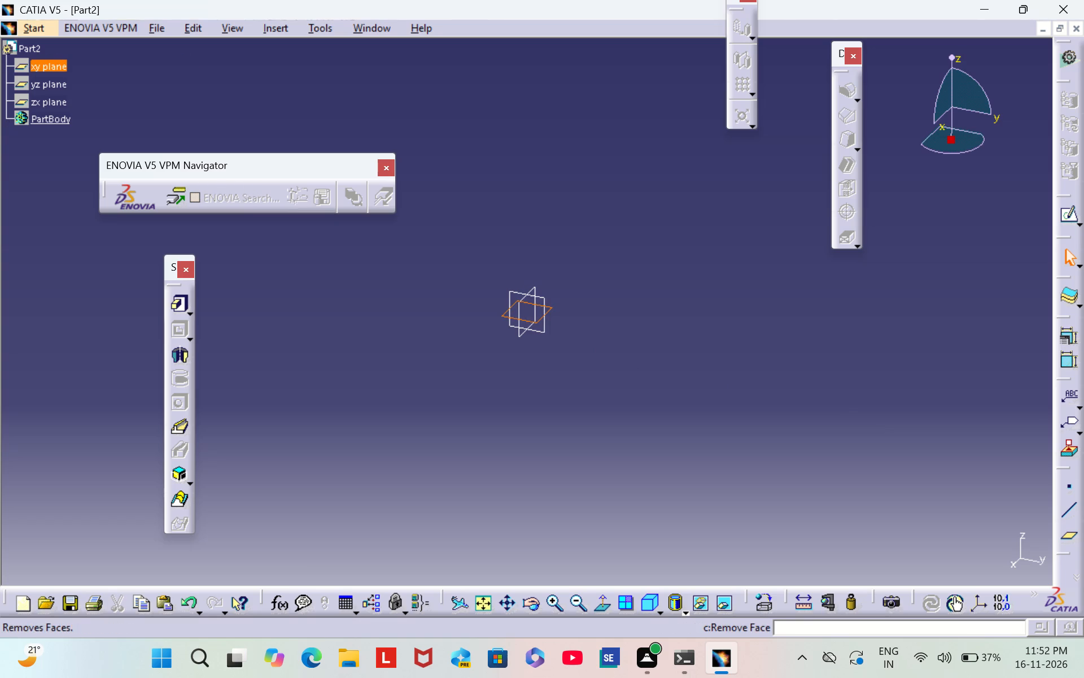
left_click(1071, 216)
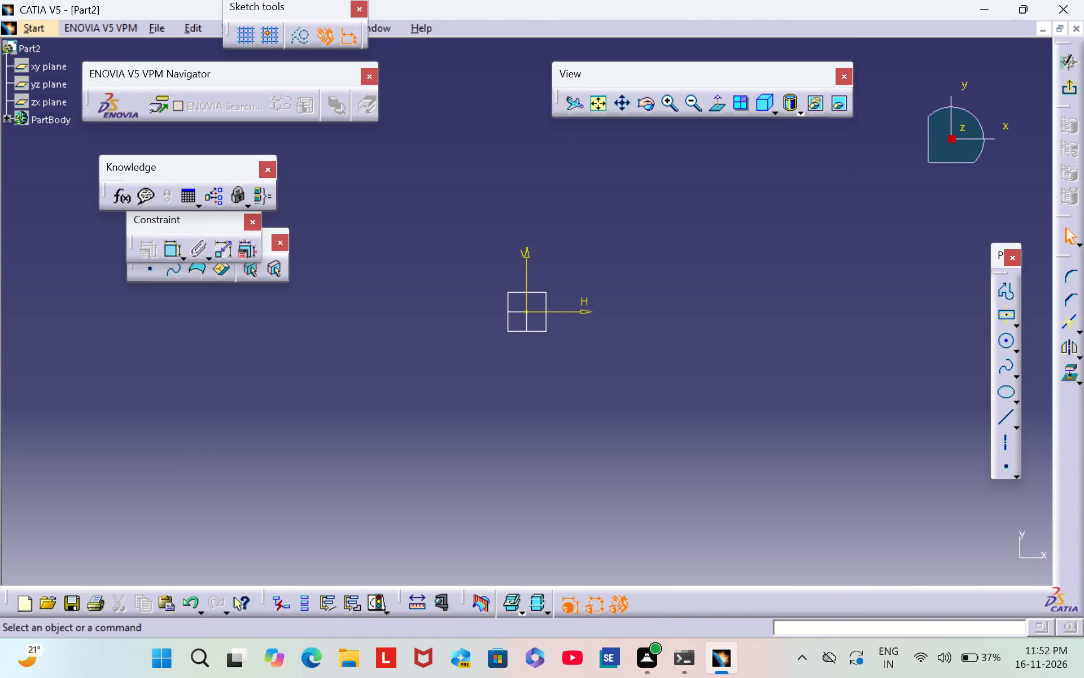
left_click(1004, 295)
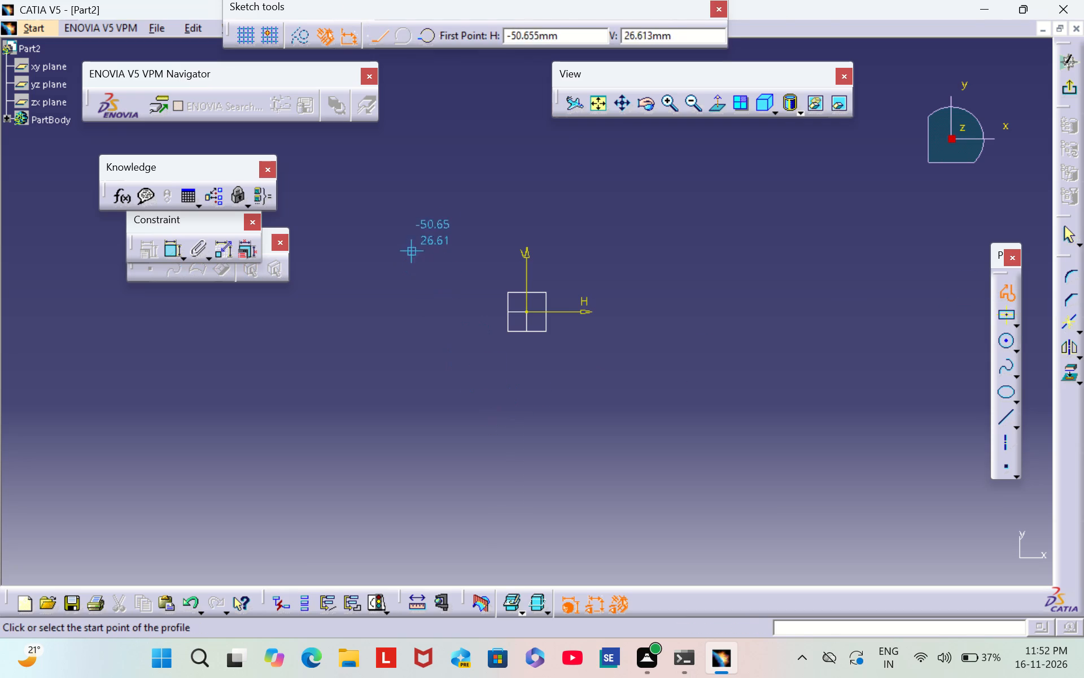
left_click(429, 230)
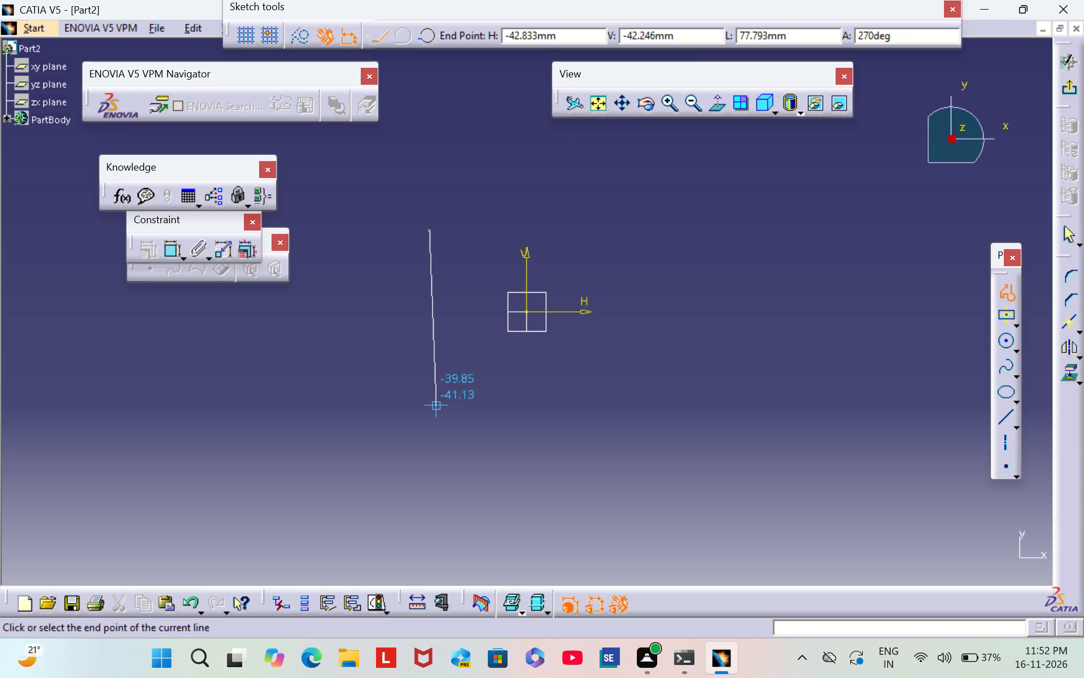
left_click(426, 408)
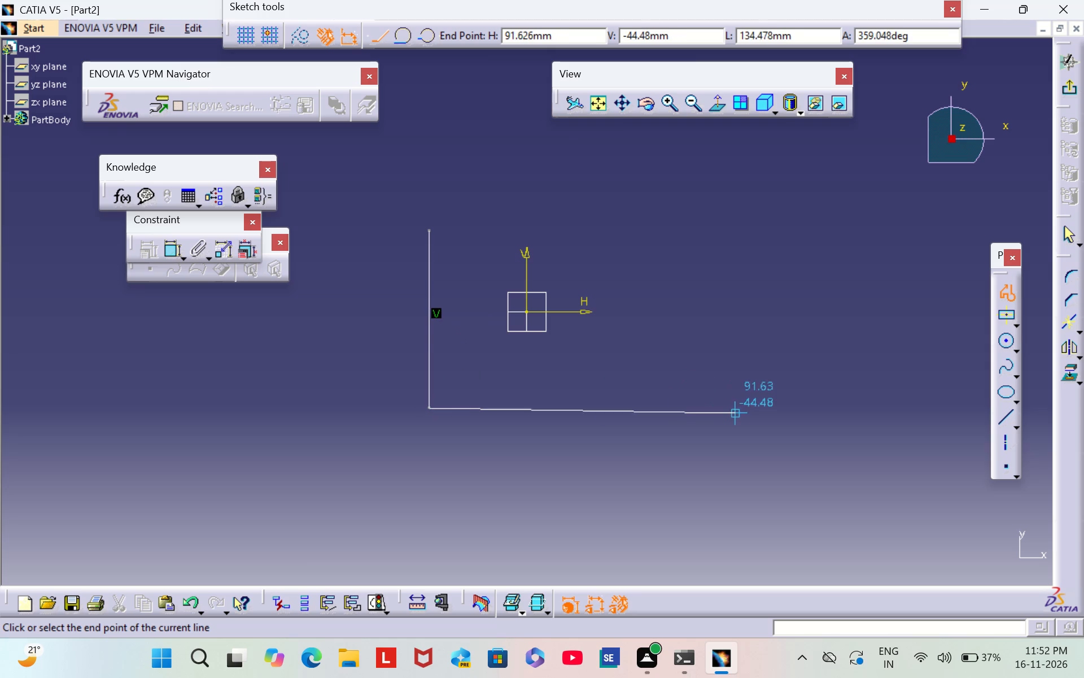
left_click(681, 407)
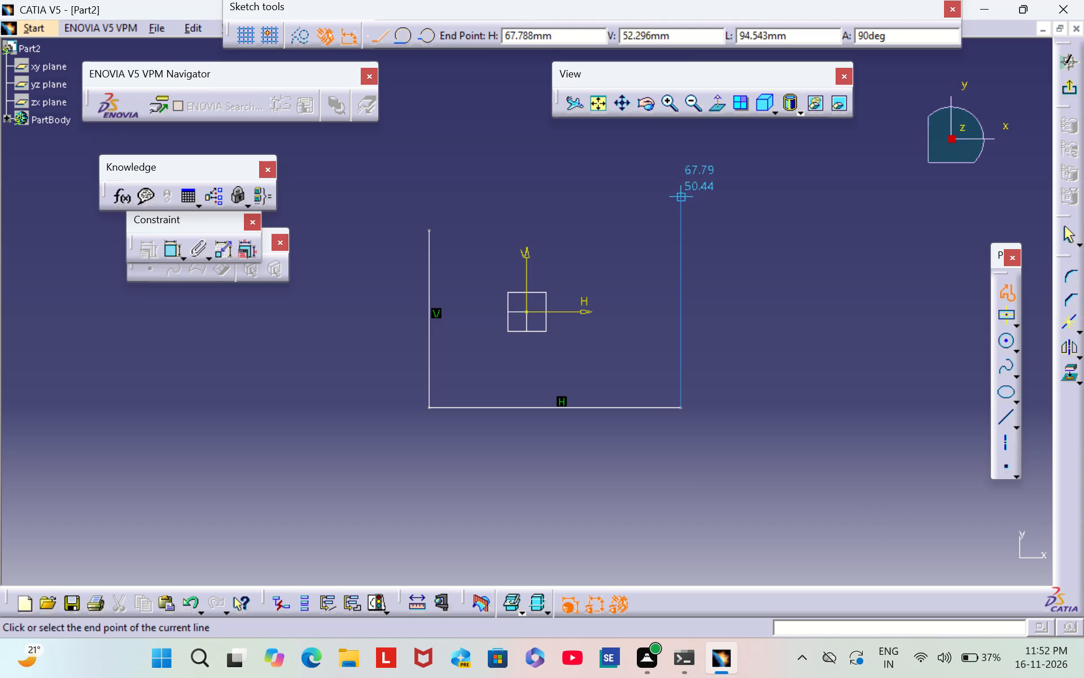
left_click(681, 231)
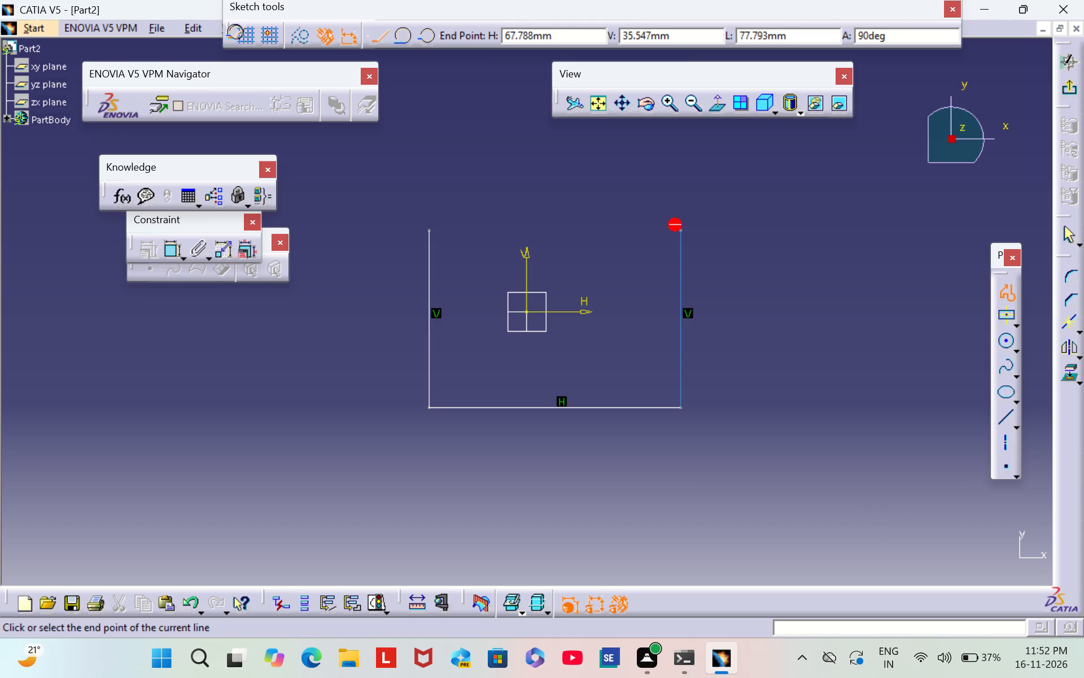
left_click(653, 232)
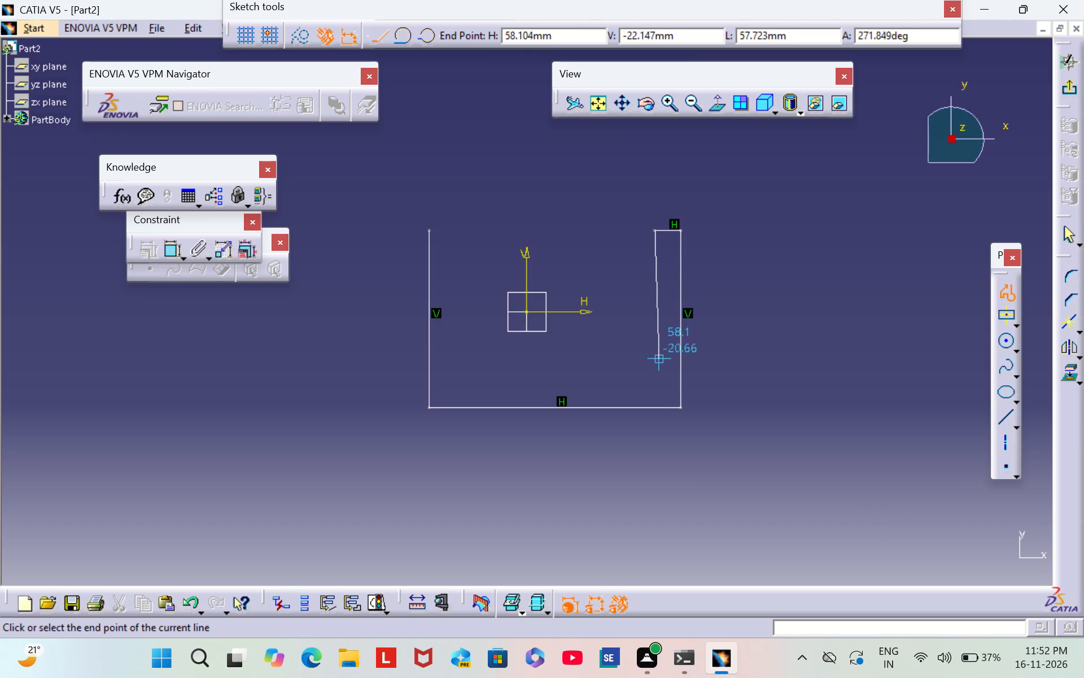
left_click(656, 377)
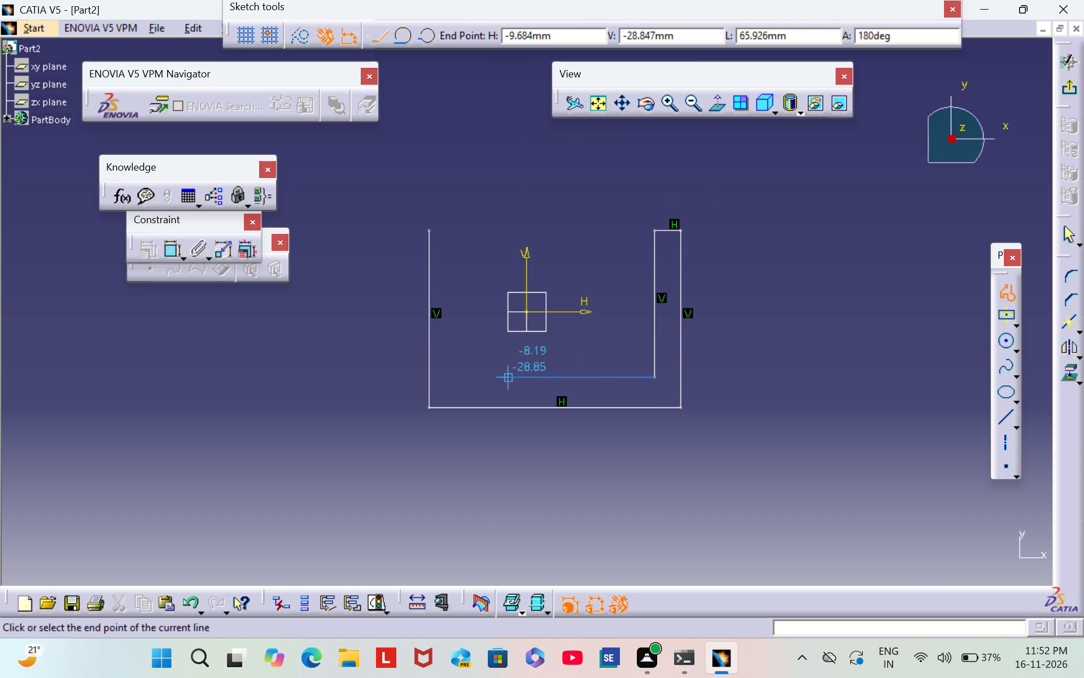
left_click(464, 372)
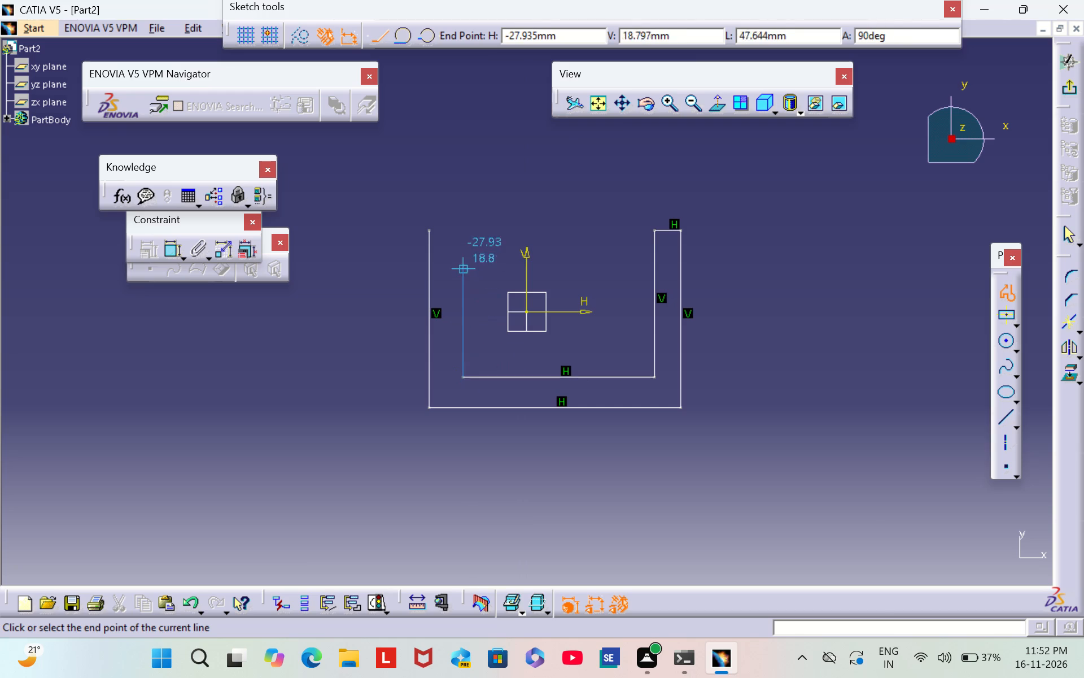
left_click(461, 230)
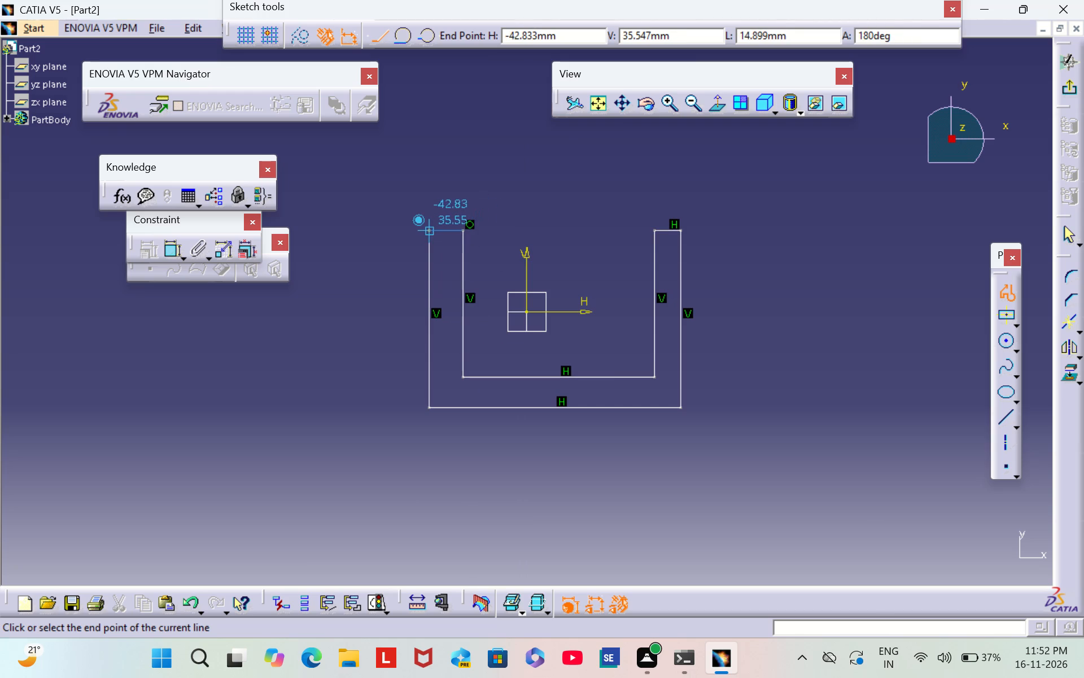
left_click(426, 229)
left_click(379, 307)
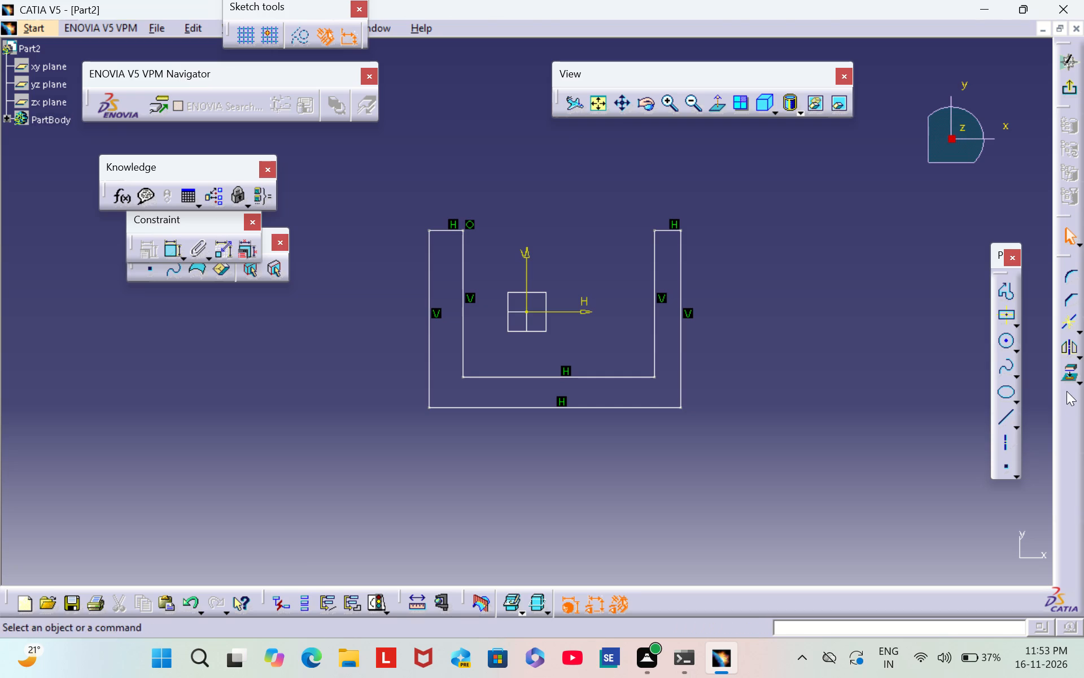
Constrain the U-profile's two inner vertical lines symmetric about the sketch's vertical axis.
double_click(174, 250)
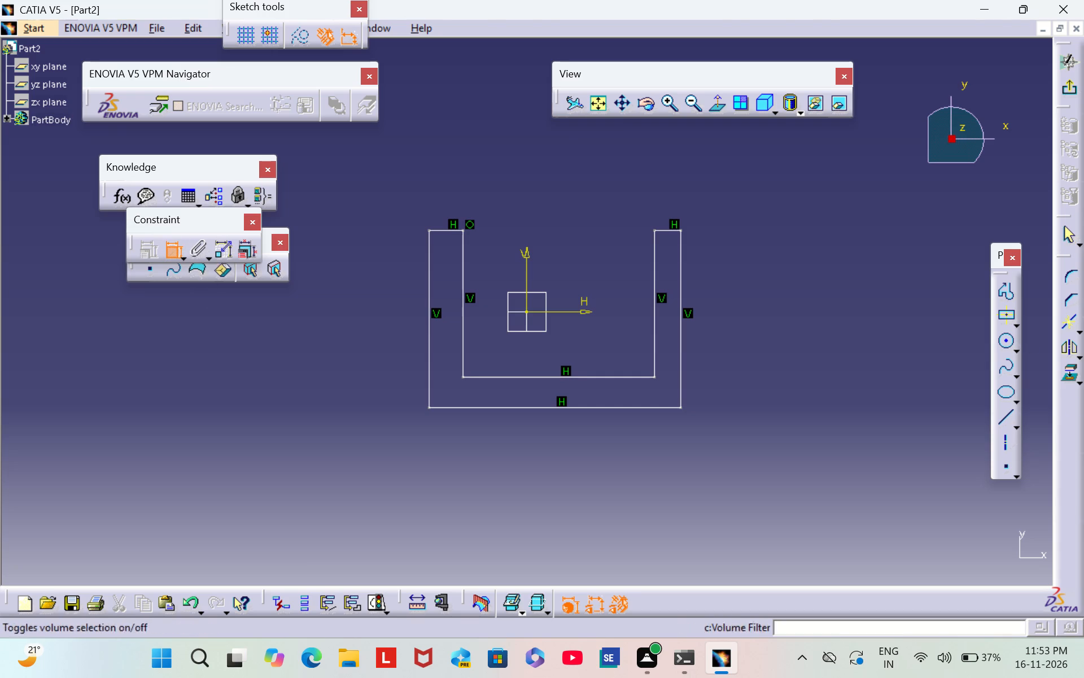
left_click(464, 345)
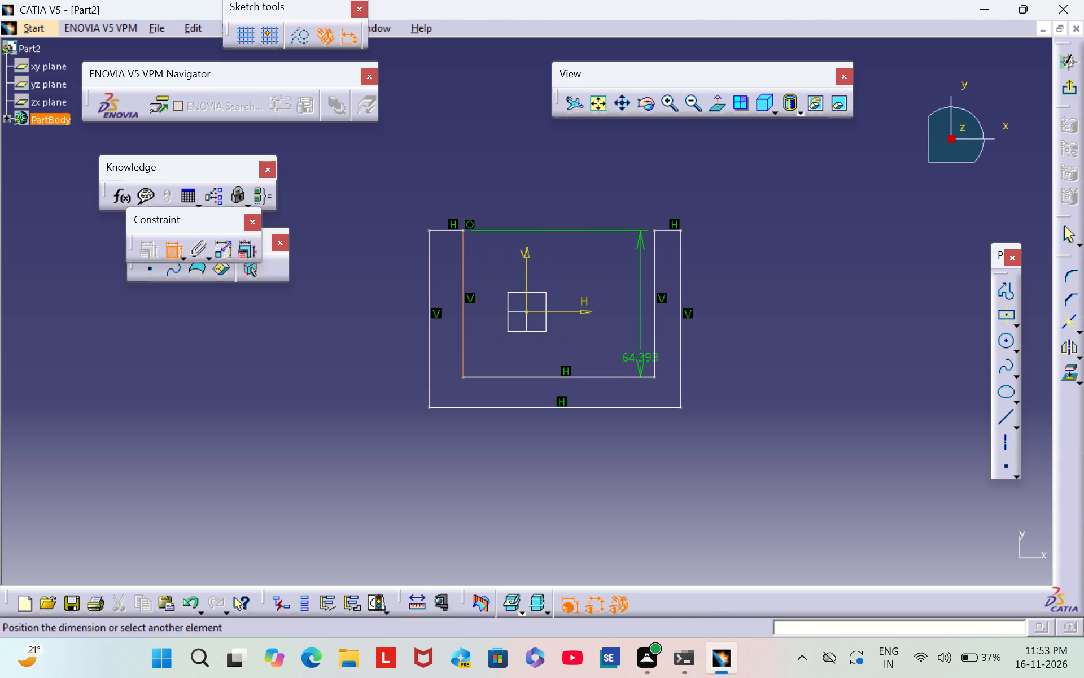
left_click(652, 353)
right_click(591, 354)
left_click(656, 519)
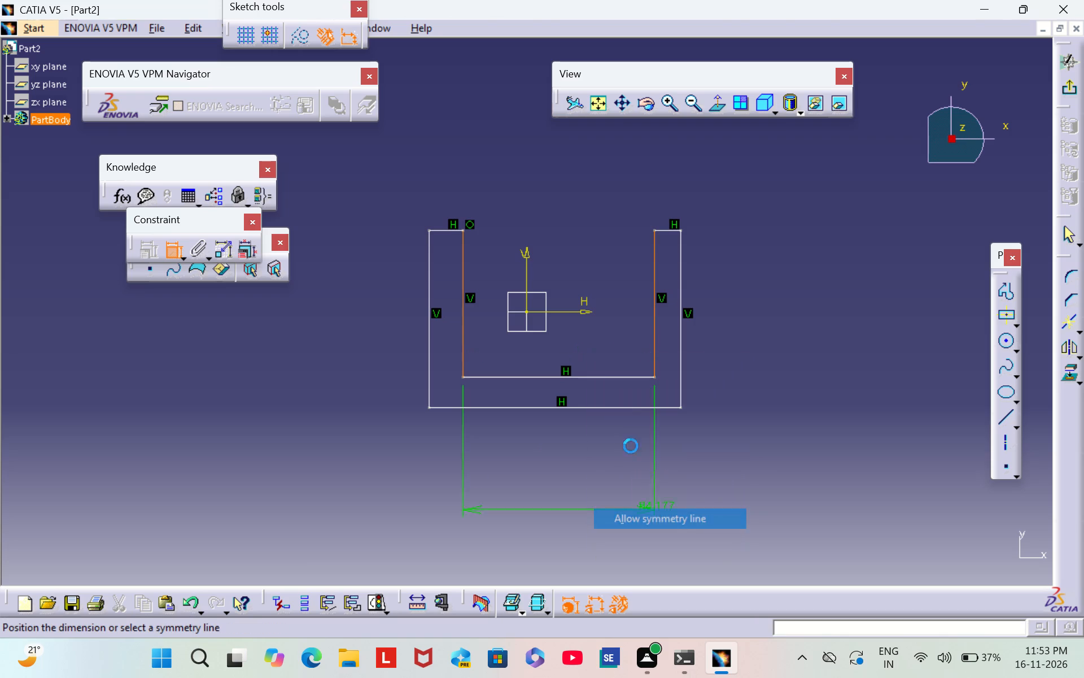
left_click(525, 257)
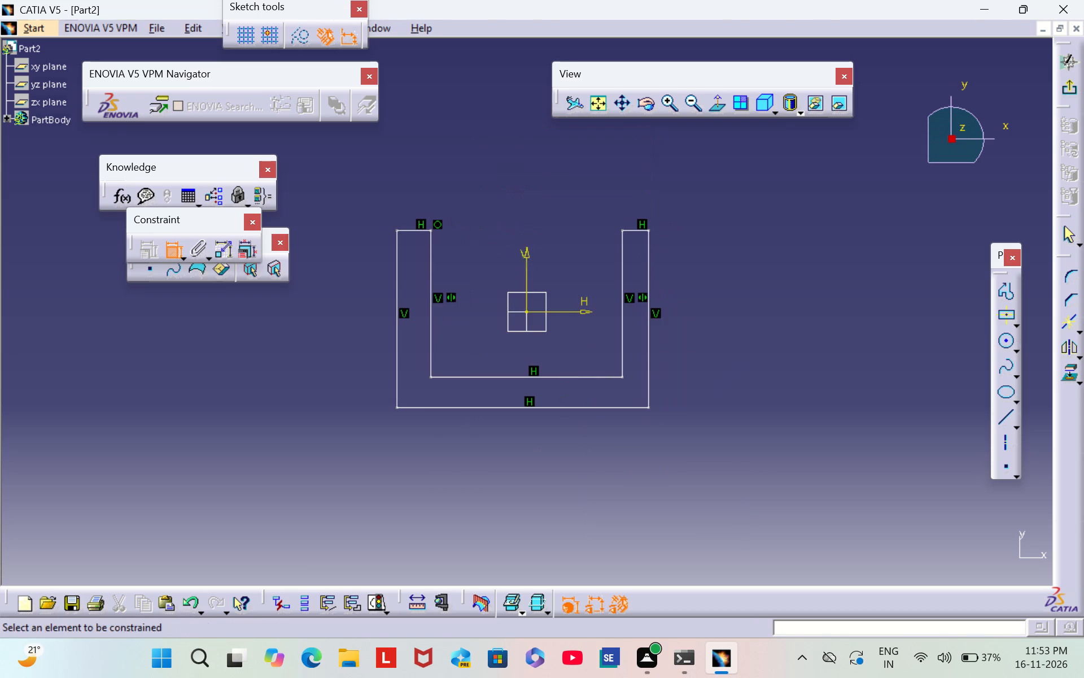
Constrain the U-profile's two outer vertical lines symmetric about the sketch's vertical axis.
left_click(395, 351)
left_click(648, 344)
right_click(601, 347)
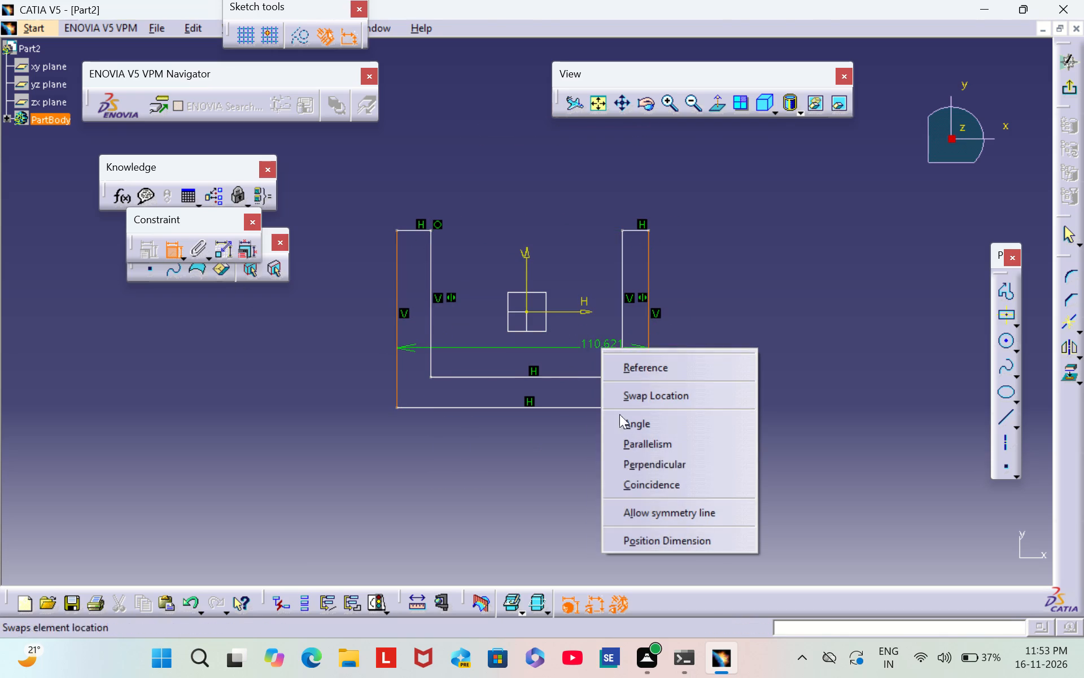
left_click(668, 514)
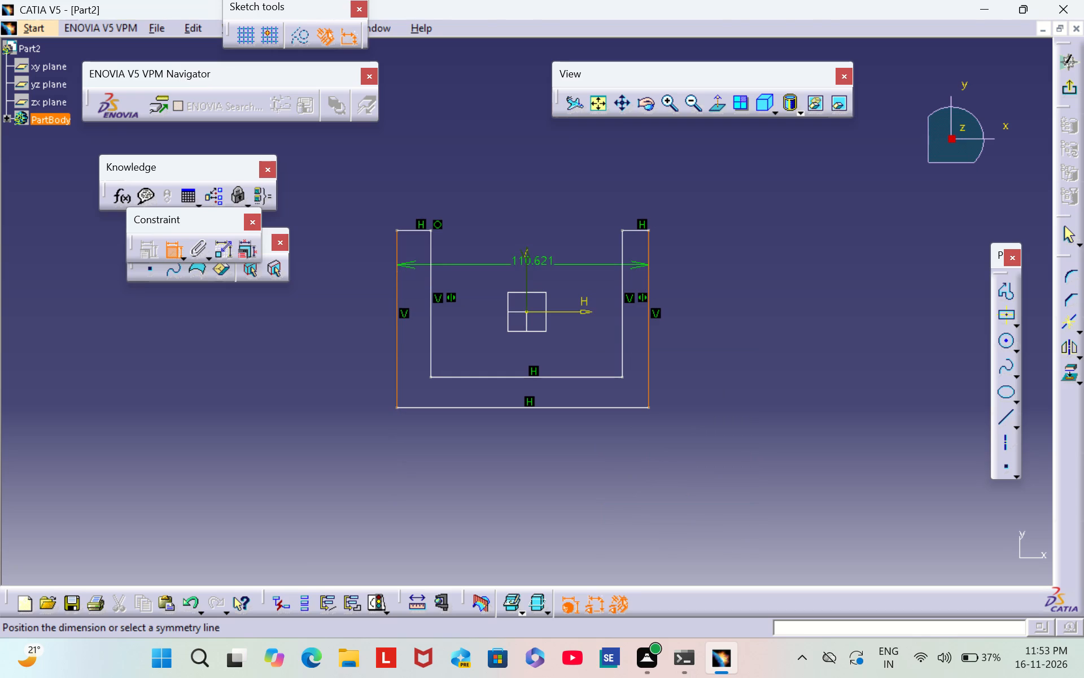
left_click(530, 261)
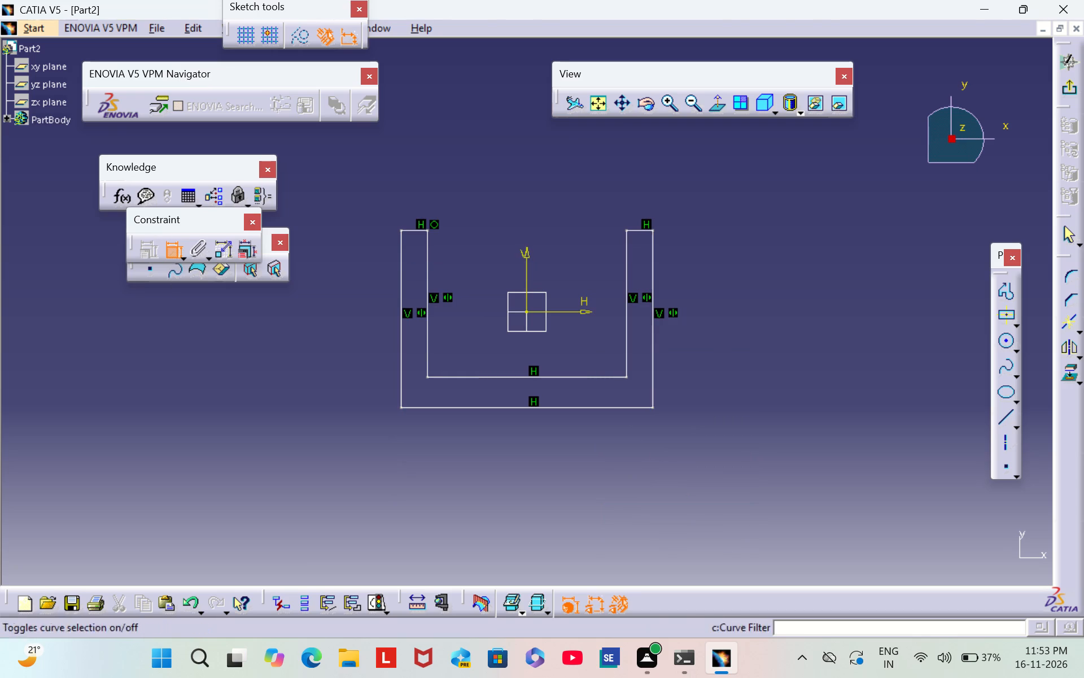
Dimension the U-profile's outer bottom edge and set its length to 44 mm.
left_click(522, 408)
left_click(530, 458)
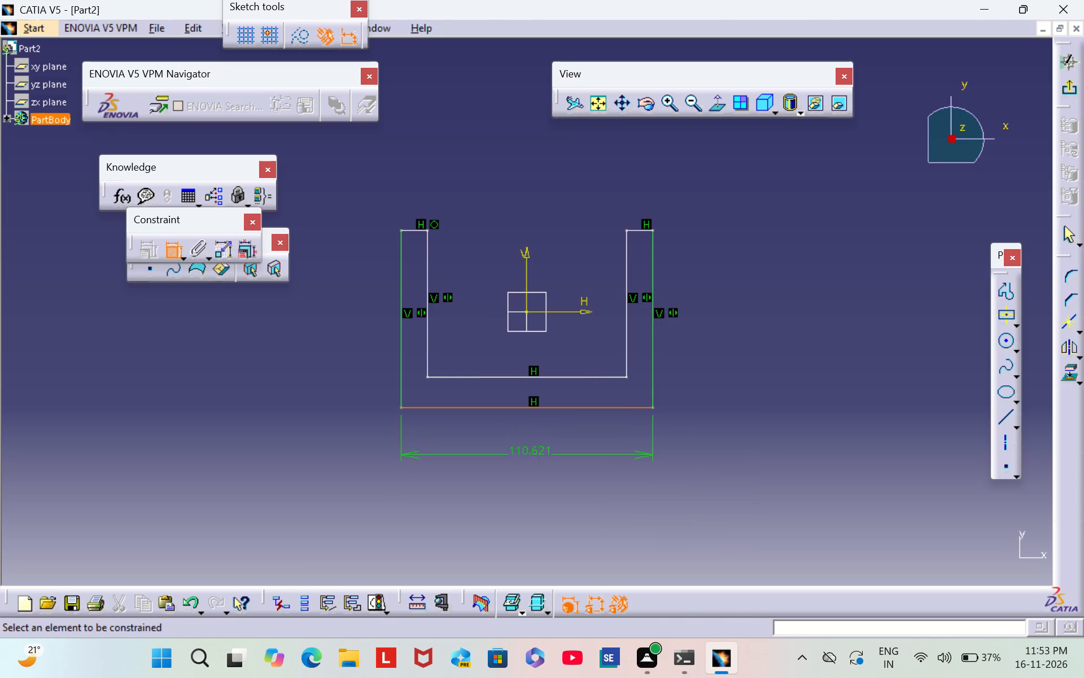
double_click(534, 453)
key("BackSpace")
type("44")
key("Return")
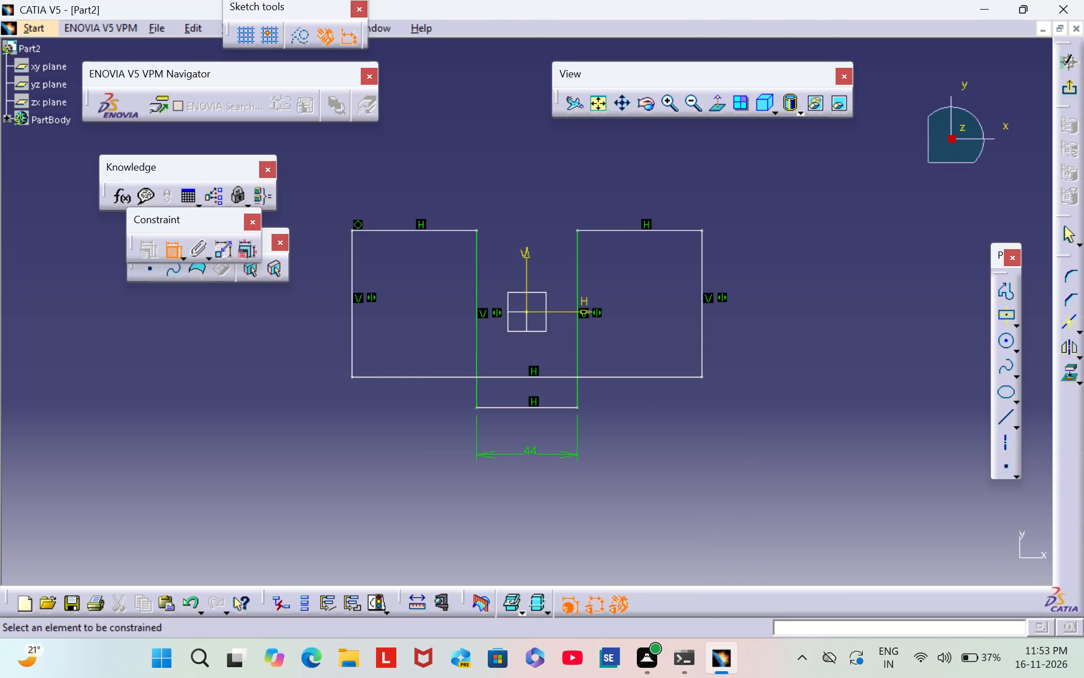
Dimension the U-profile's inner bottom edge and set its length to 28 mm.
left_click(504, 376)
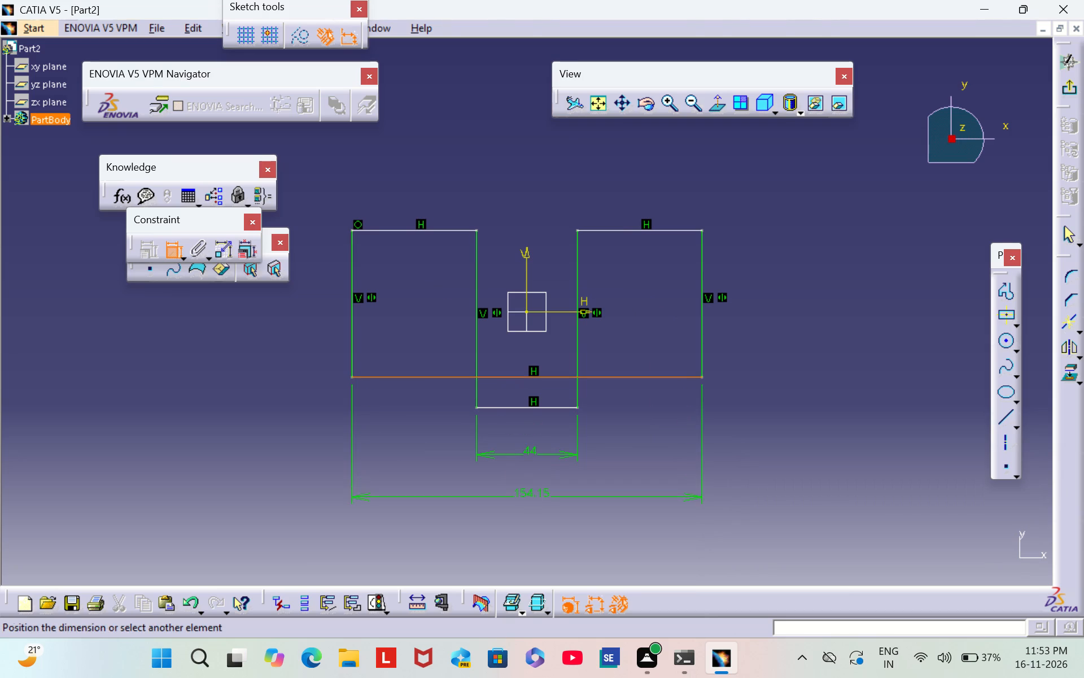
left_click(531, 499)
double_click(537, 493)
key("BackSpace")
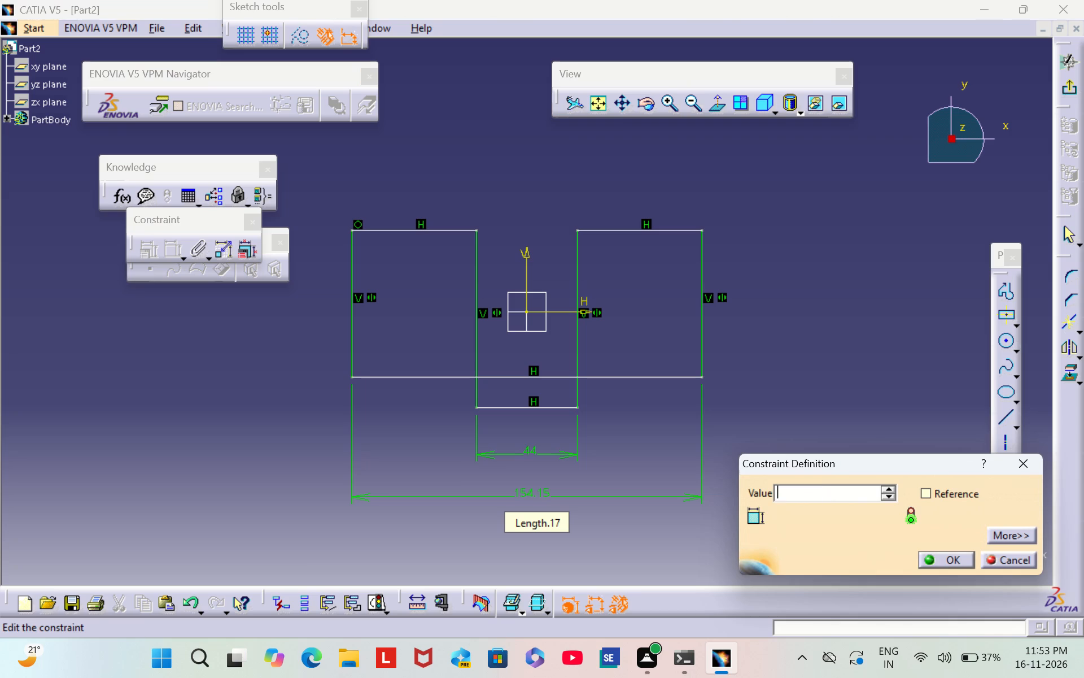
type("28")
key("Return")
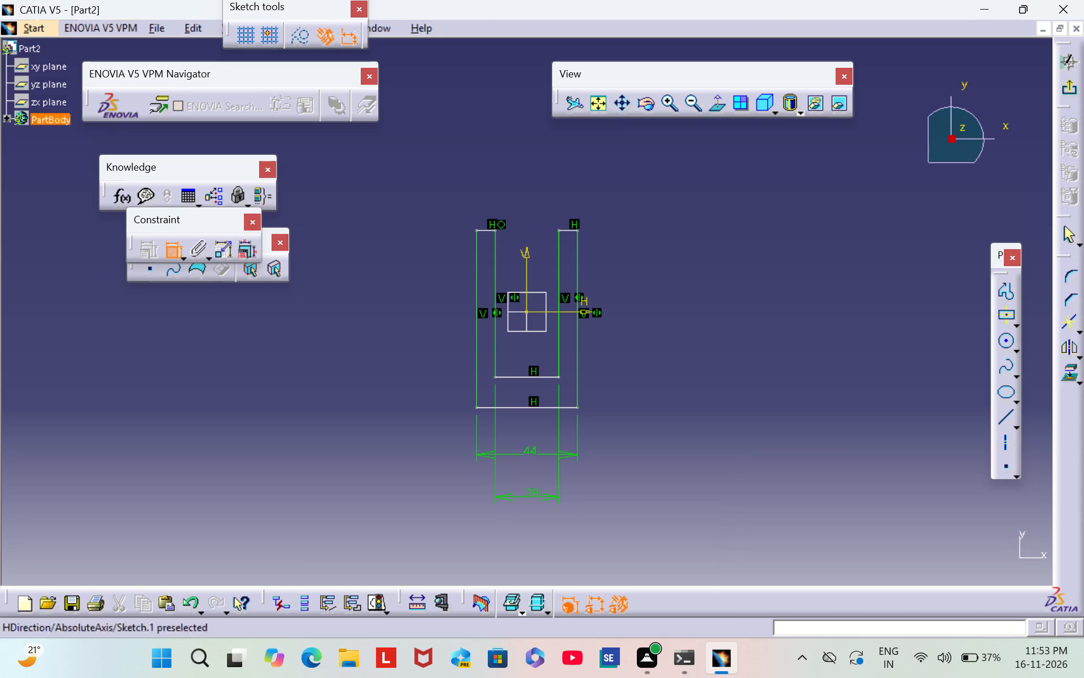
Dimension the U-profile's outer vertical line beside the positive horizontal axis and set its length to 48 mm.
left_click(580, 366)
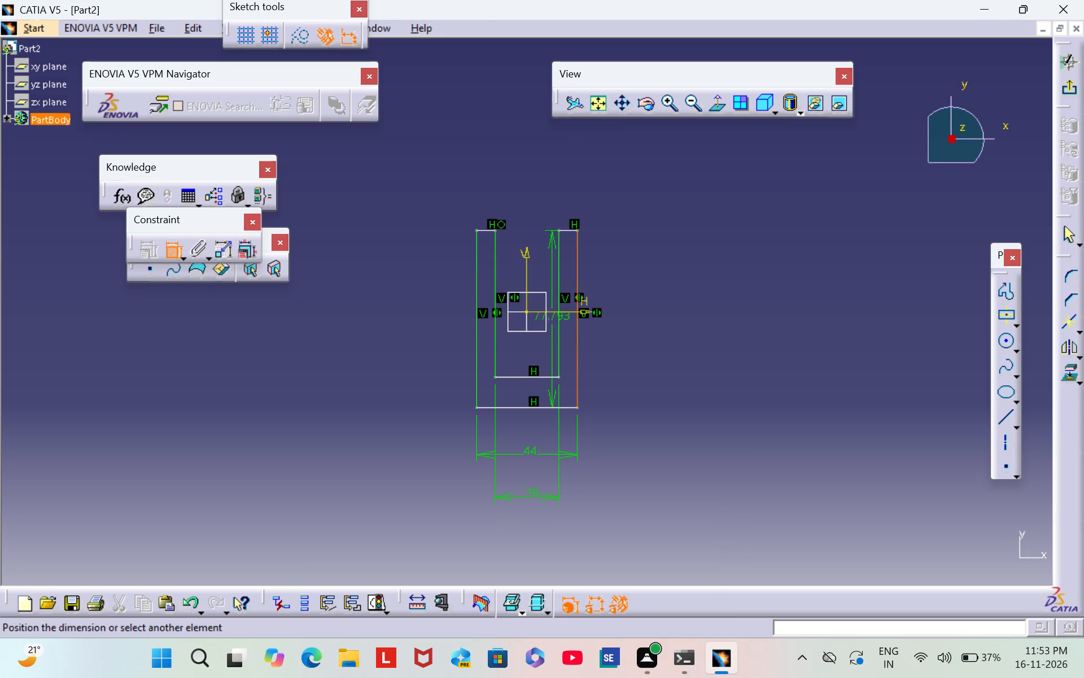
left_click(689, 325)
double_click(688, 324)
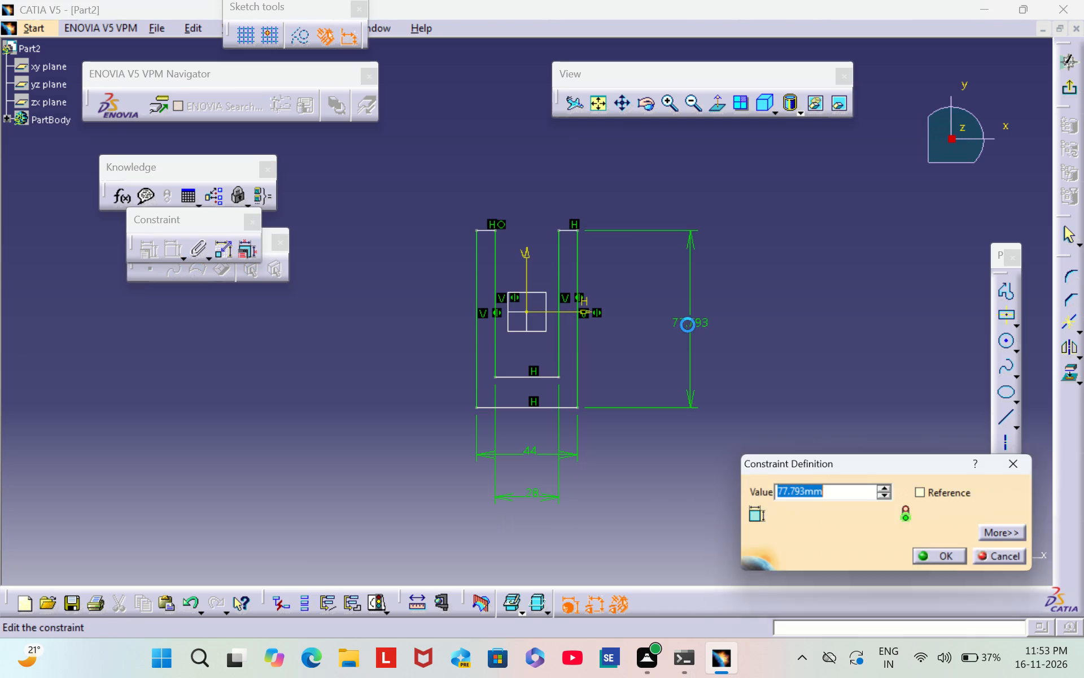
key("BackSpace")
key("8")
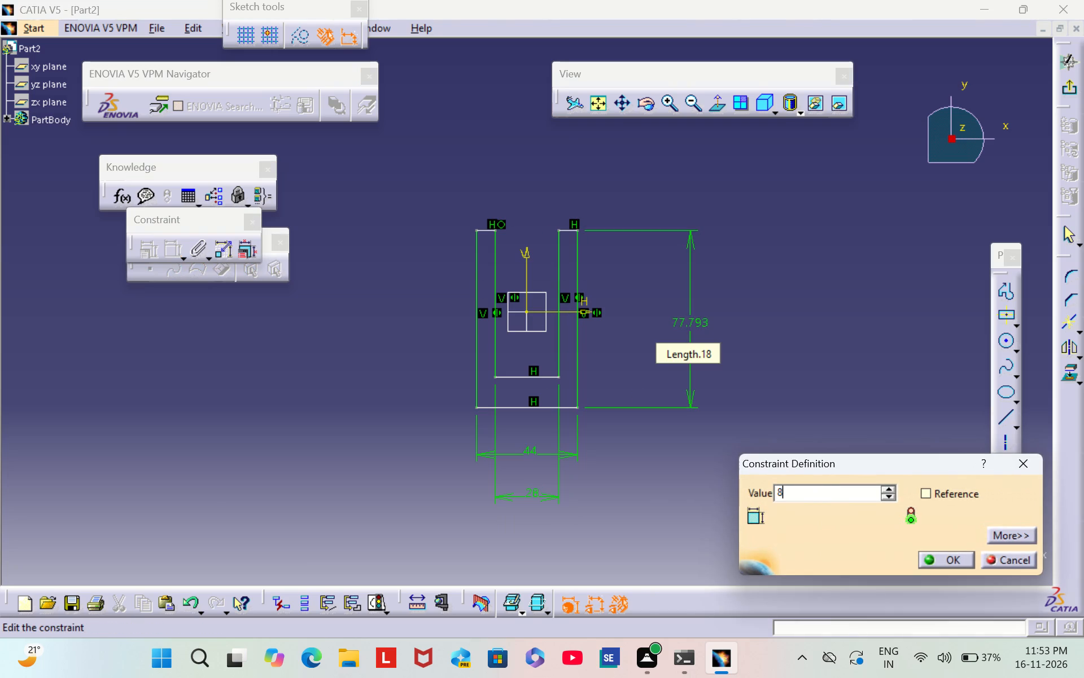
key("BackSpace")
key("4")
key("8")
key("Return")
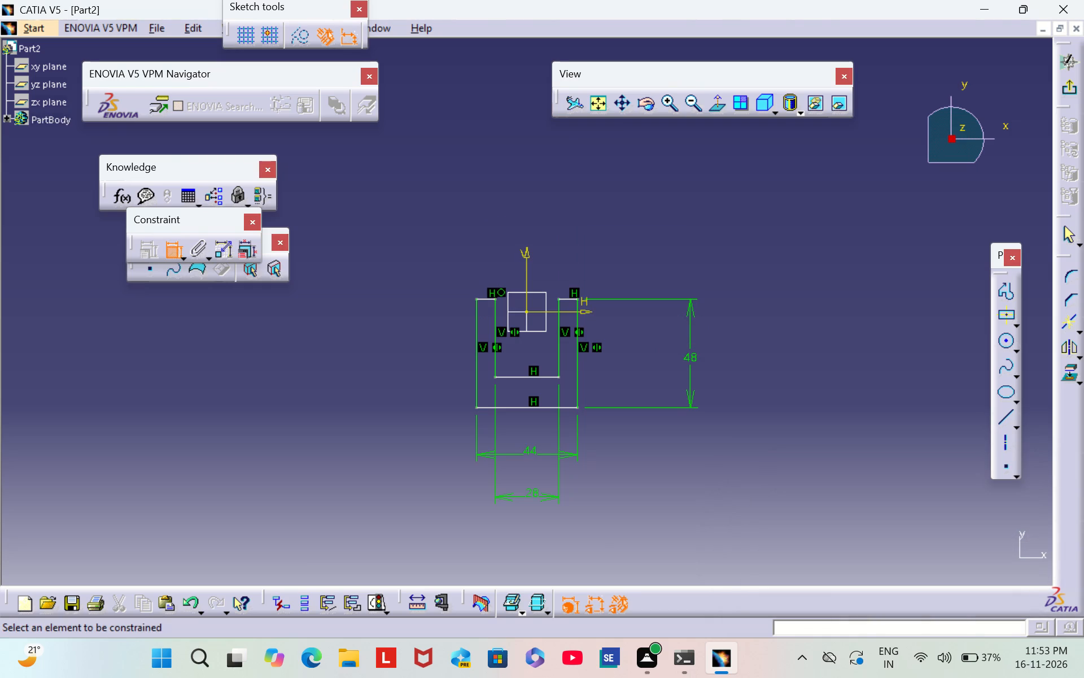
Dimension the distance between the U-profile's inner and outer bottom edges and set it to 8 mm.
left_click(524, 378)
left_click(529, 407)
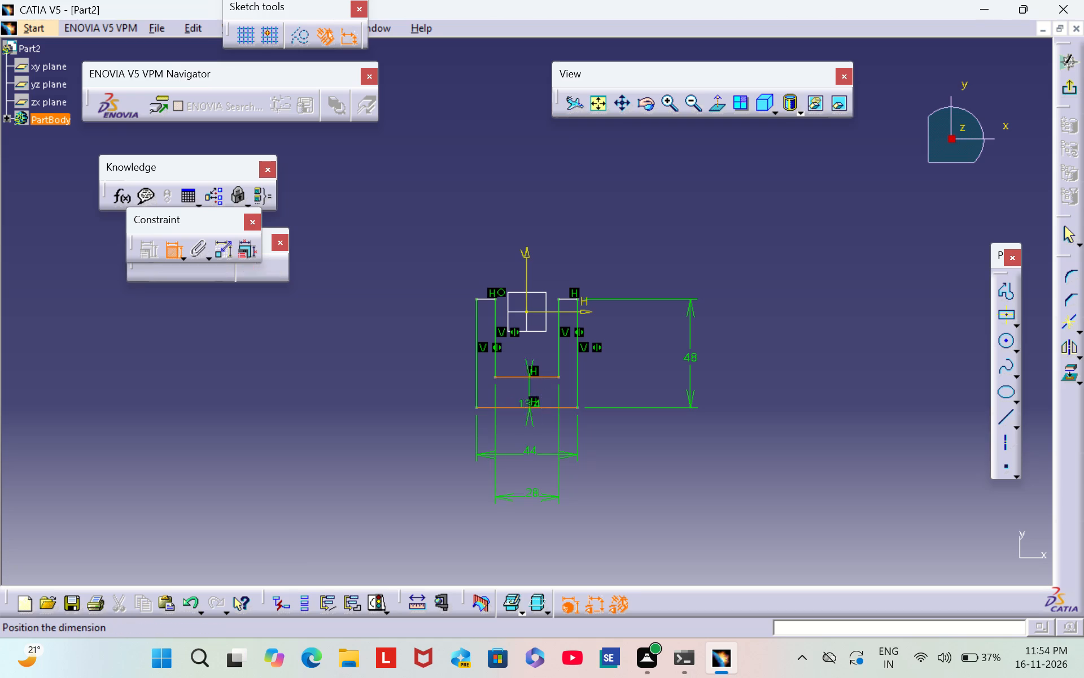
left_click(654, 333)
double_click(655, 327)
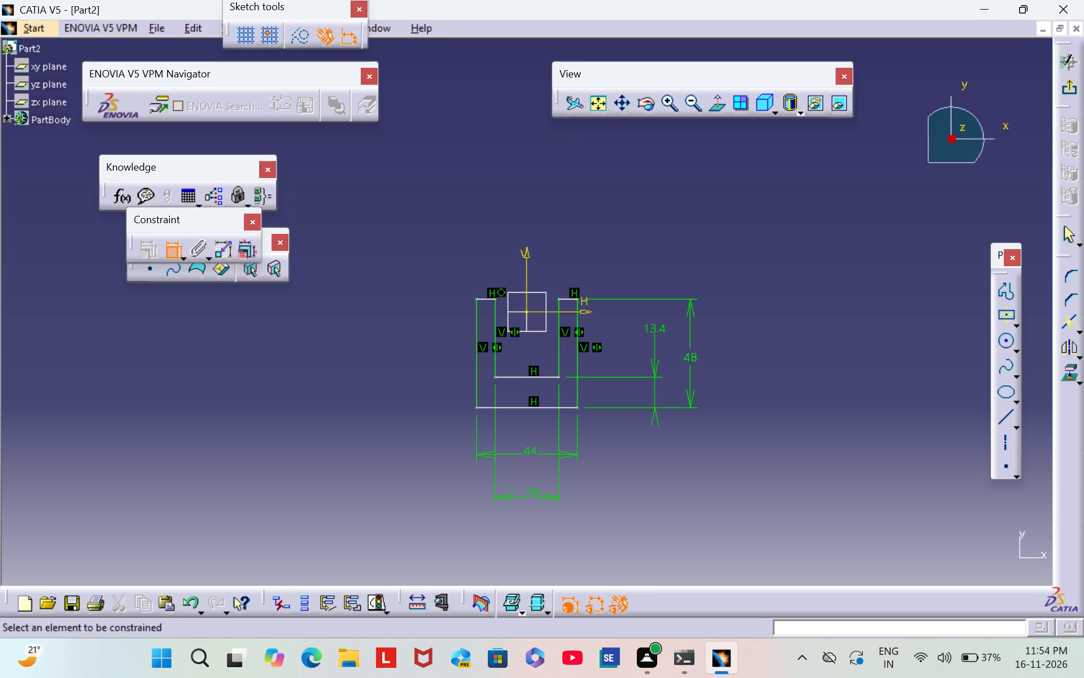
key("BackSpace")
key("8")
key("Return")
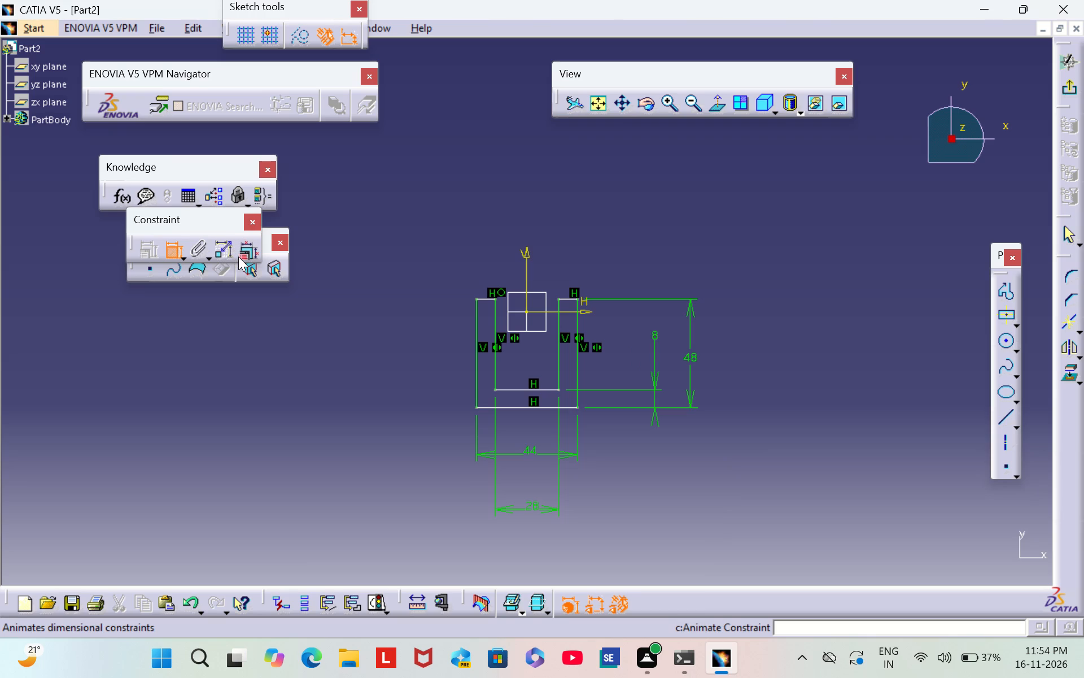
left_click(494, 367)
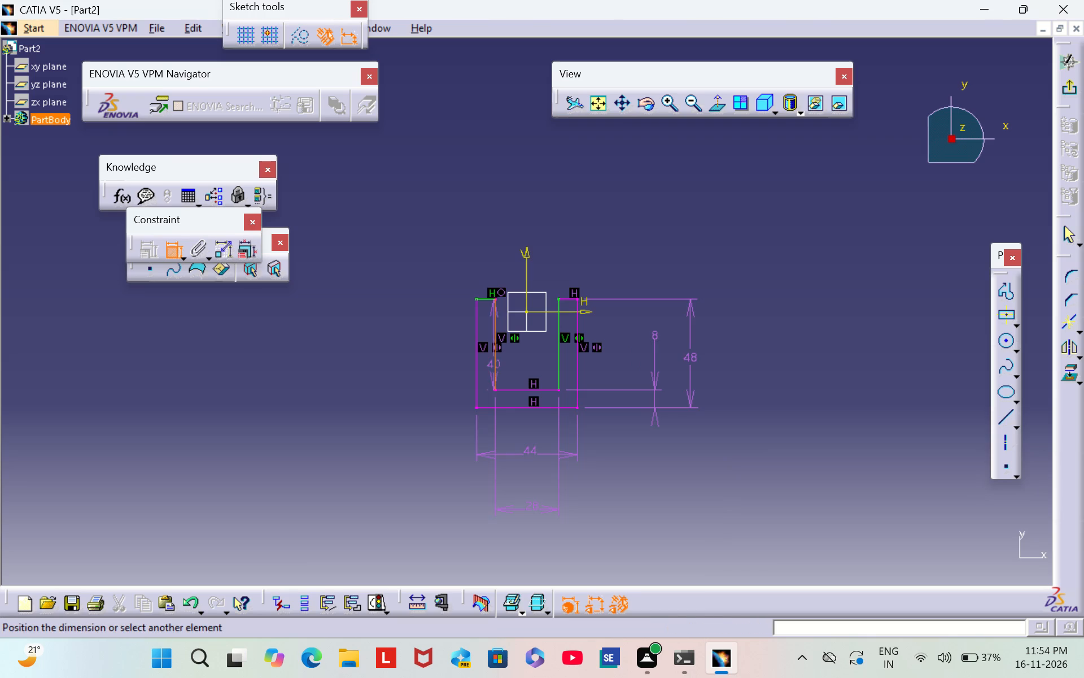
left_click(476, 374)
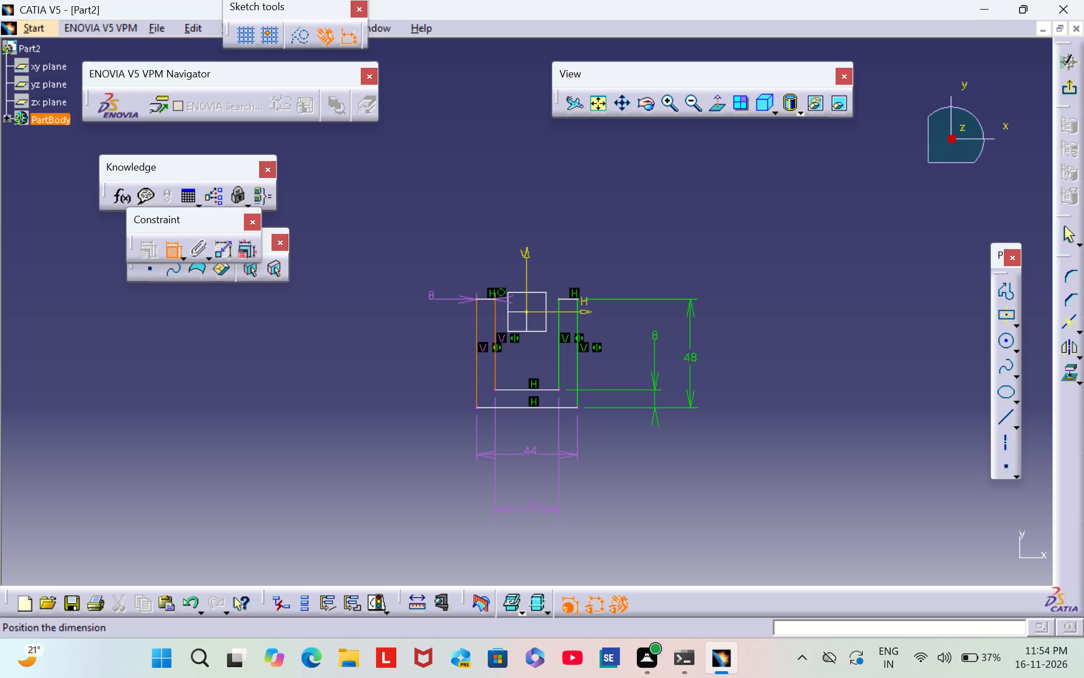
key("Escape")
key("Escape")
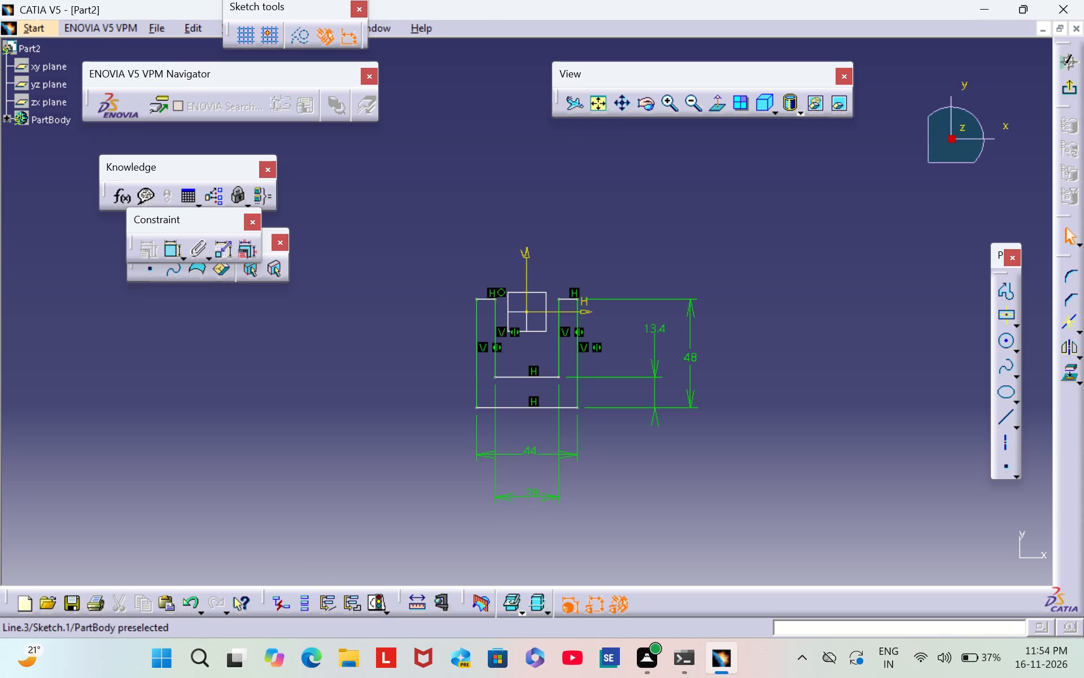
Set the offset between the U-profile's inner and outer bottom edges to 8 mm.
double_click(652, 329)
key("BackSpace")
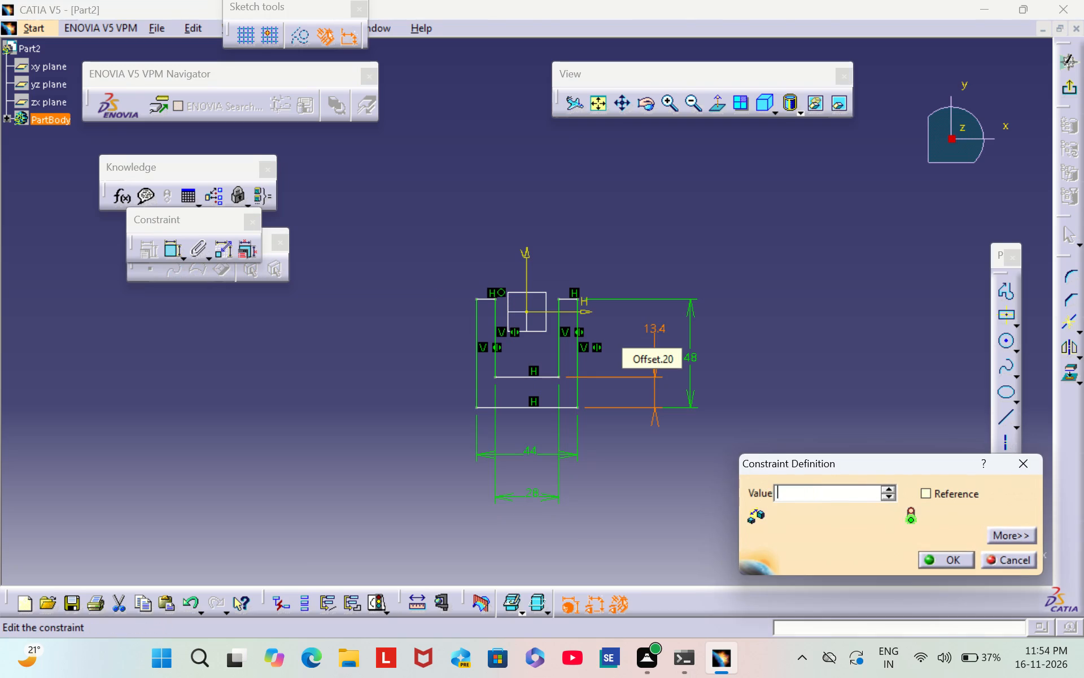
key("8")
key("Return")
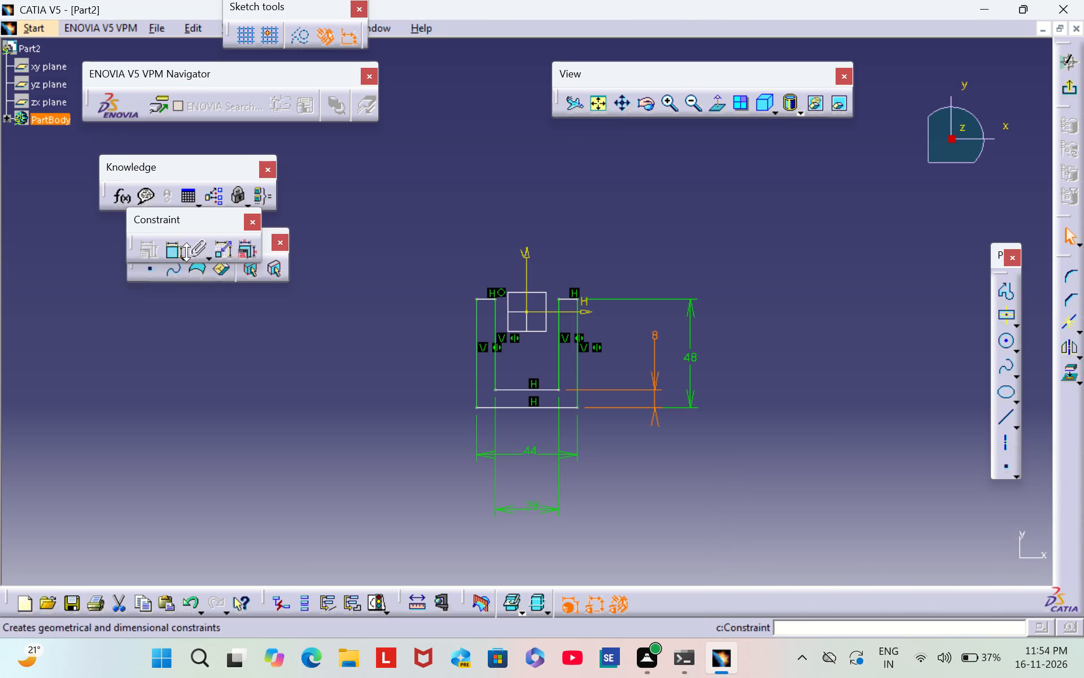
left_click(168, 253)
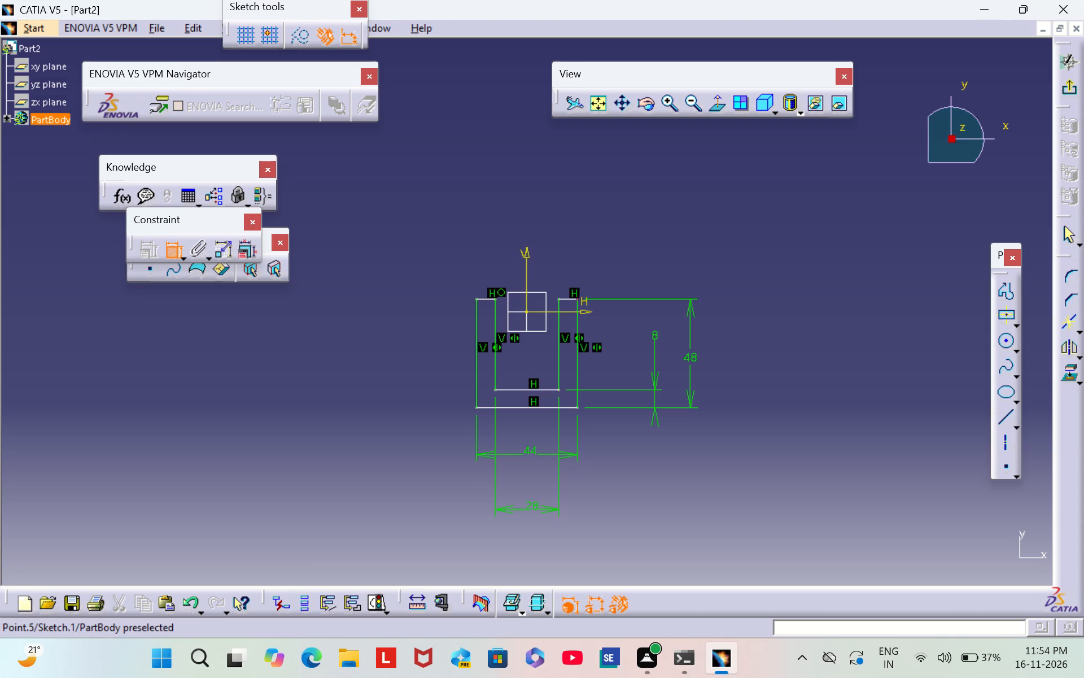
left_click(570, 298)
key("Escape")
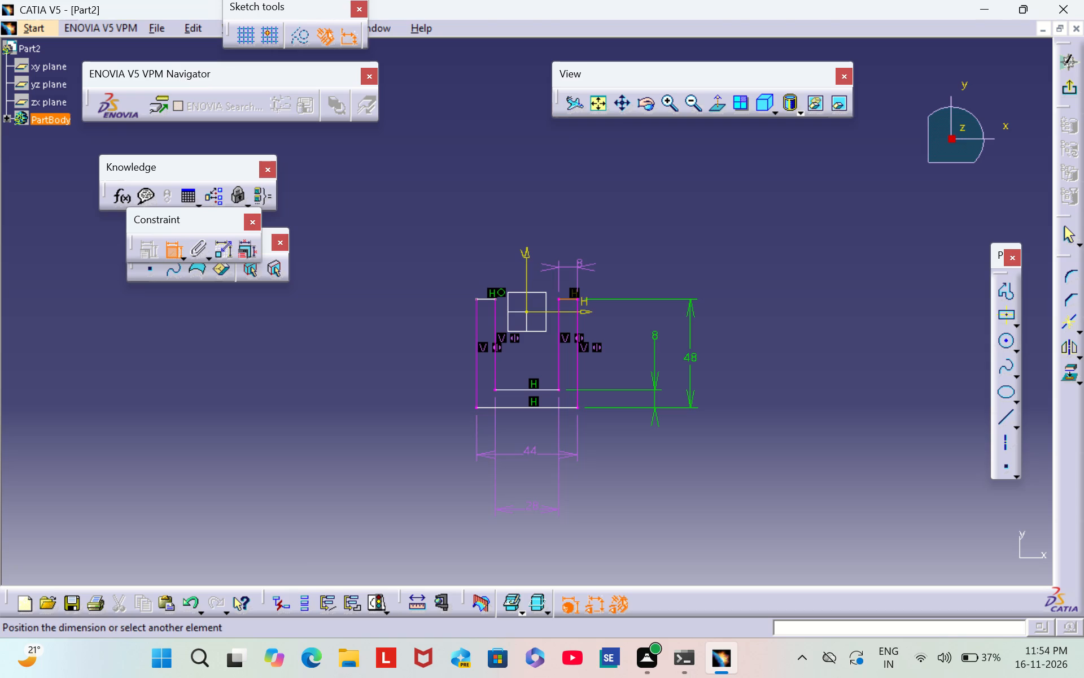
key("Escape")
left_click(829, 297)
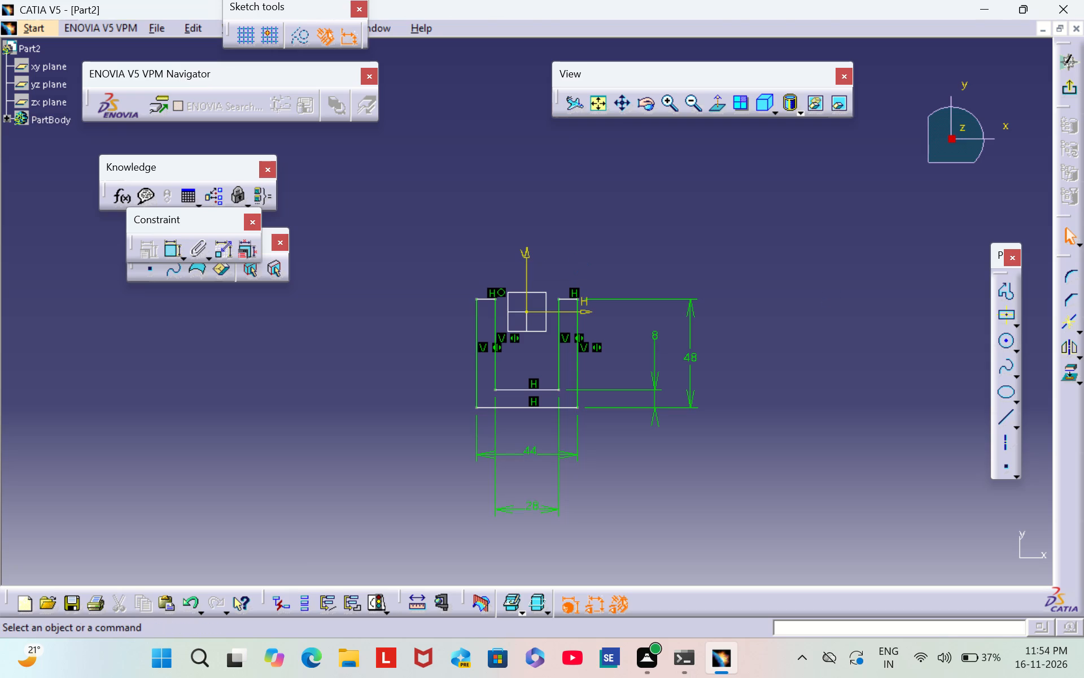
Constrain the U-profile's right arm top edge and outer bottom edge symmetric about the sketch's horizontal axis.
double_click(172, 250)
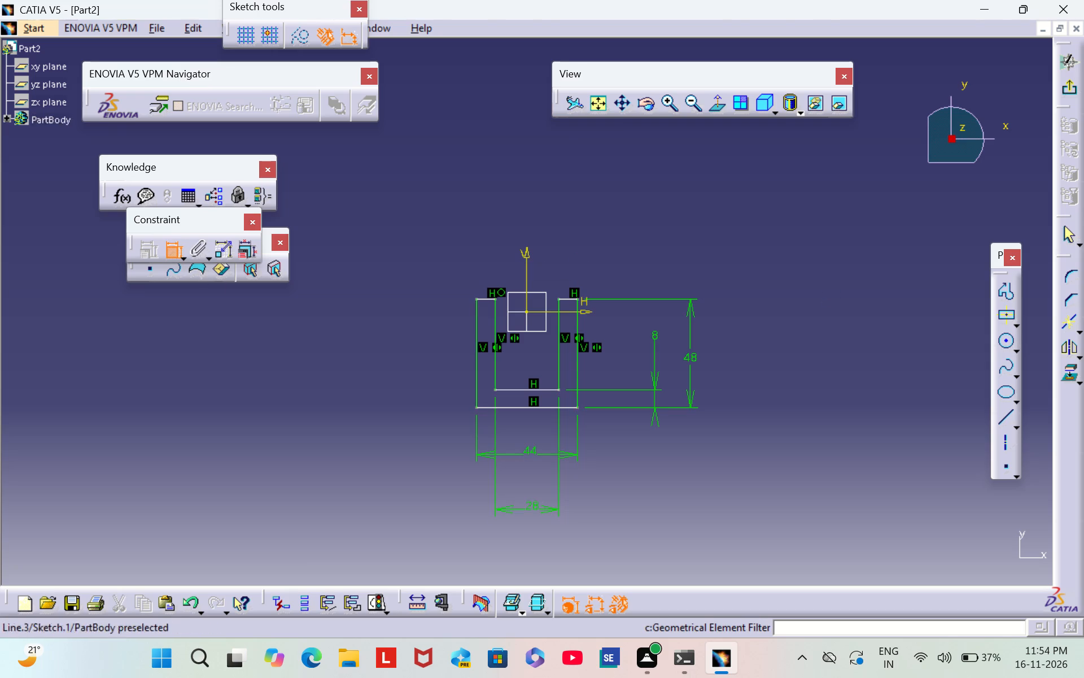
left_click(571, 298)
left_click(569, 407)
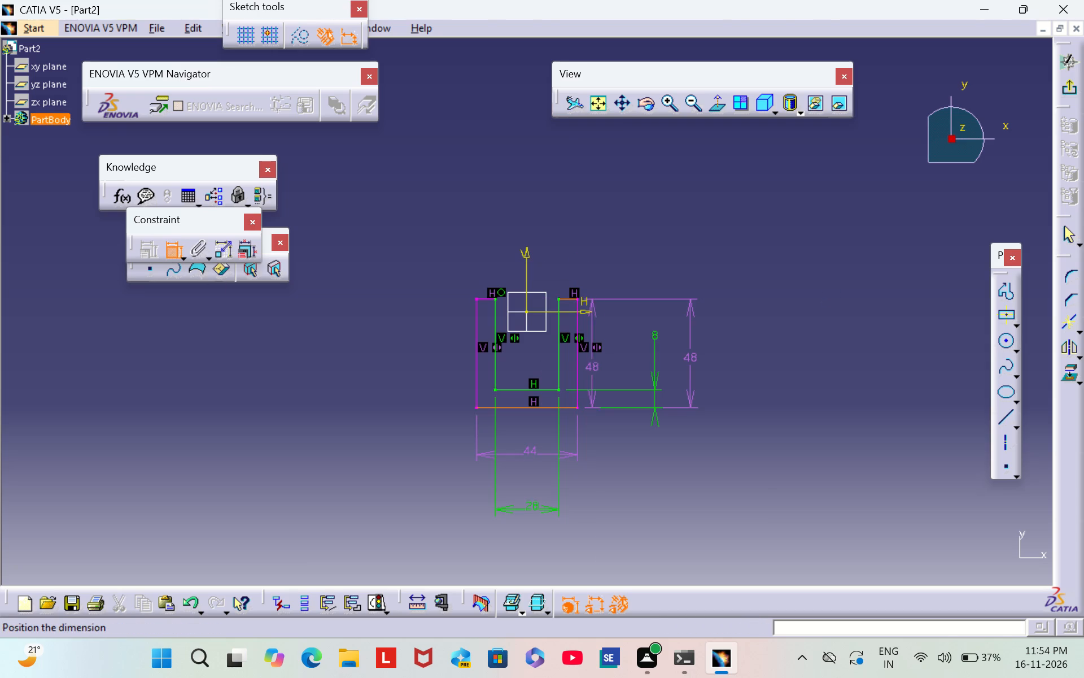
right_click(600, 364)
left_click(693, 521)
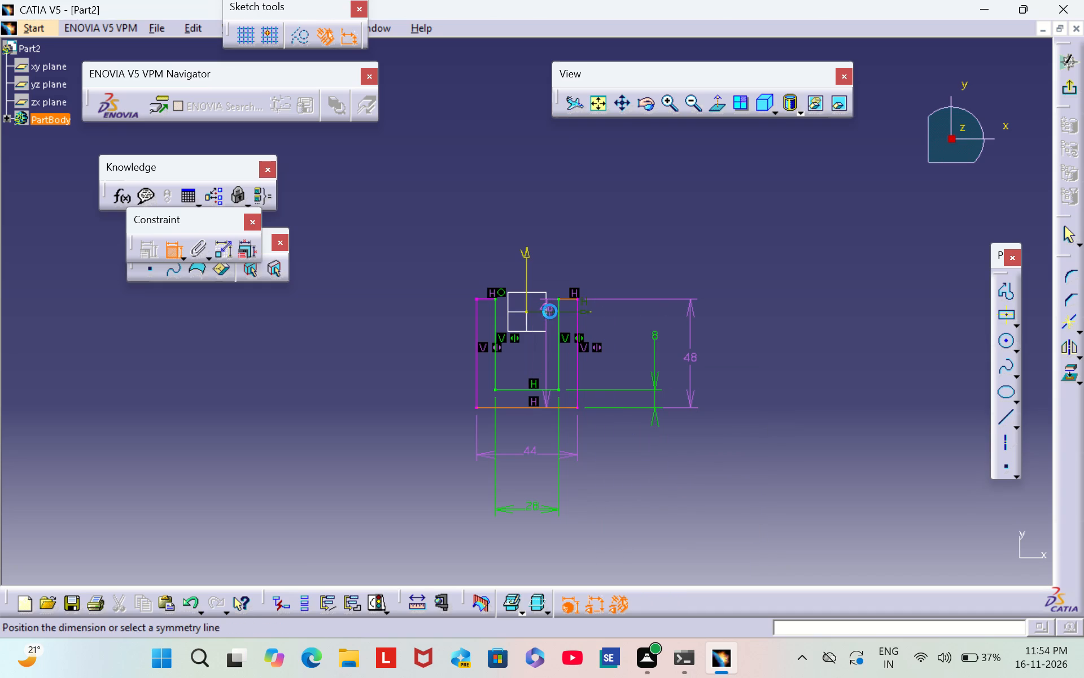
left_click(550, 311)
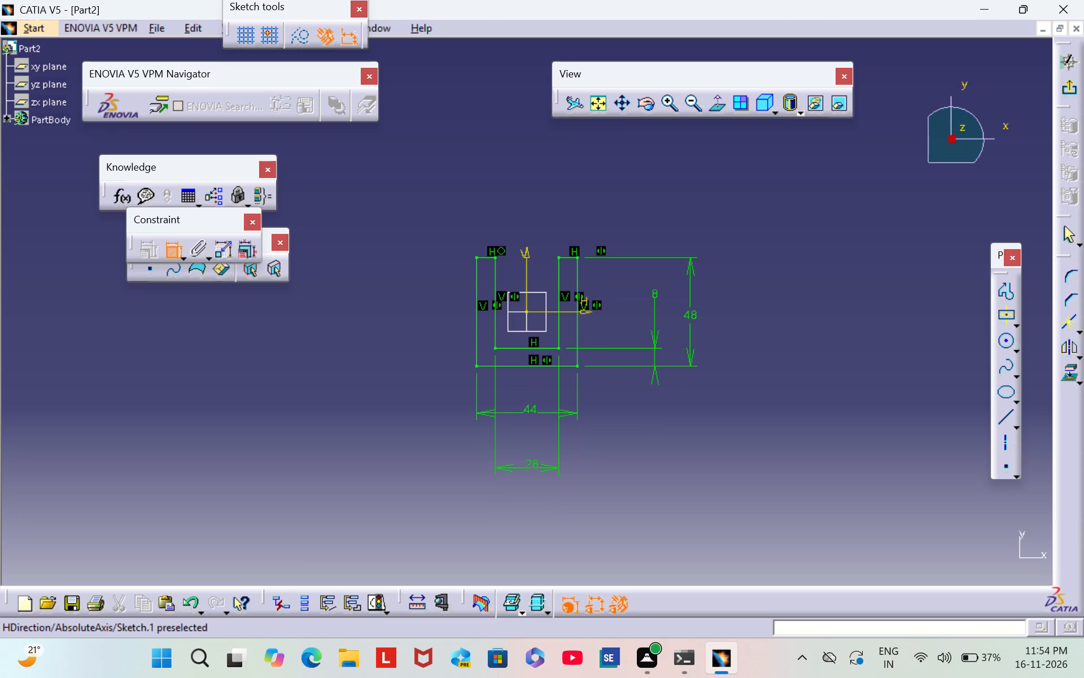
Exit the sketch and pad the U-shaped profile to a length of 34 mm.
left_click(1069, 82)
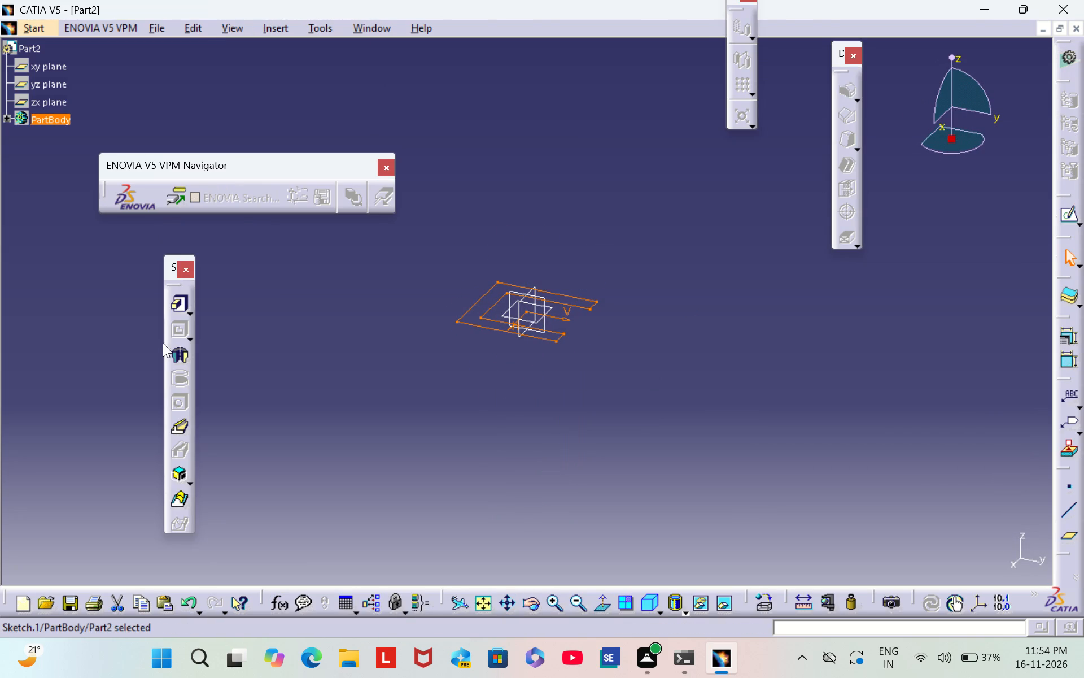
left_click(176, 299)
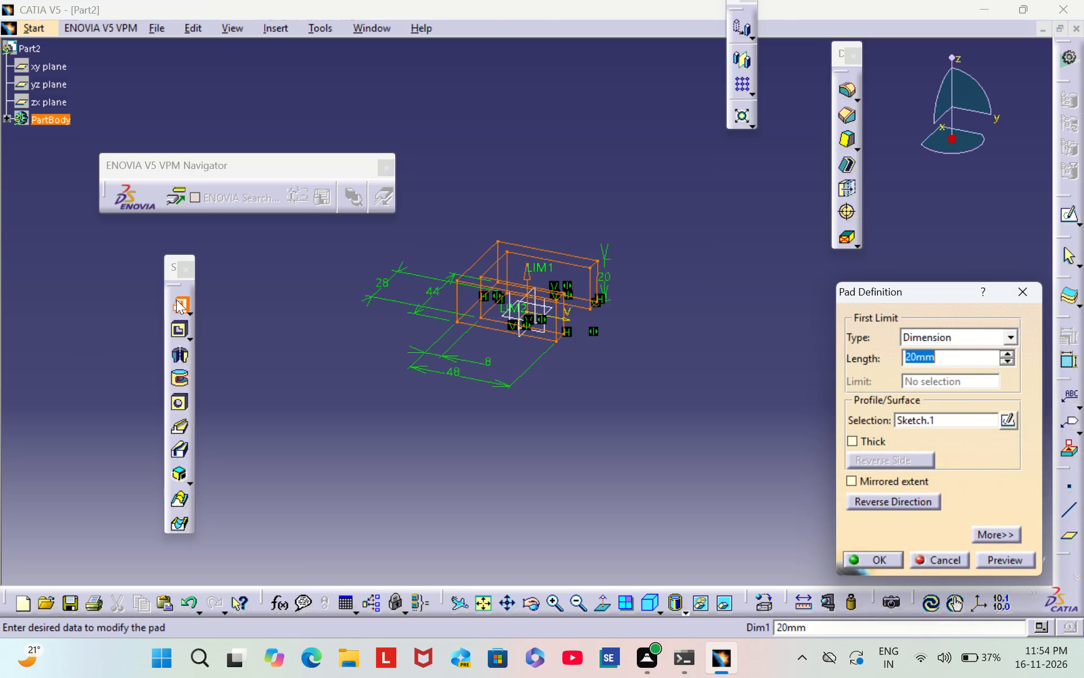
key("BackSpace")
key("3")
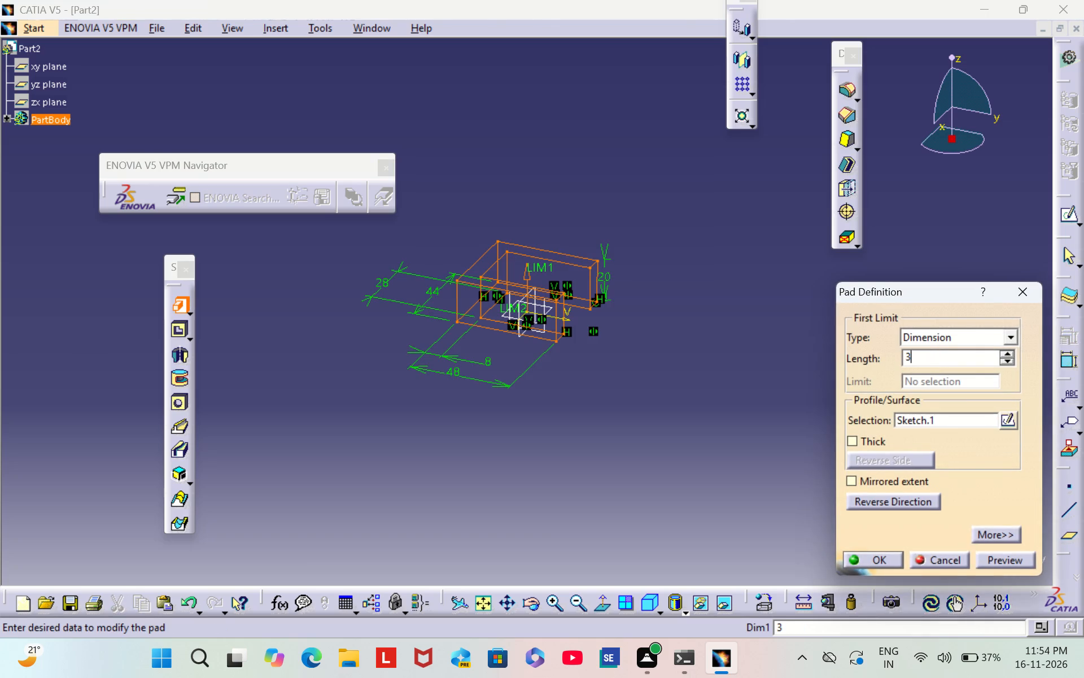
key("4")
key("Return")
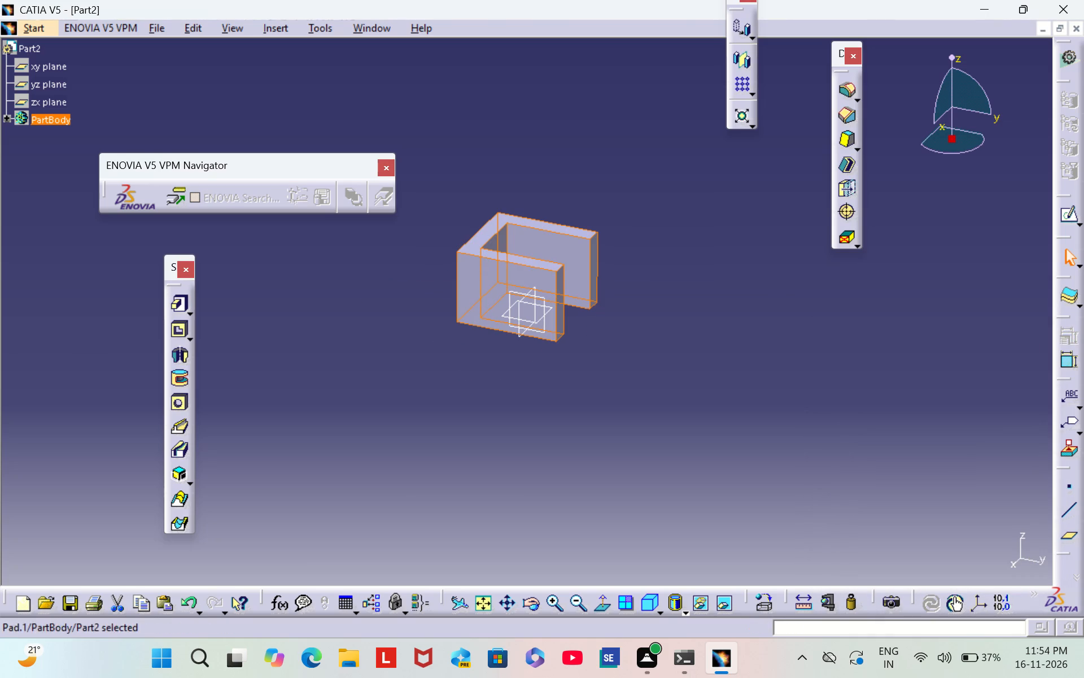
left_click(831, 442)
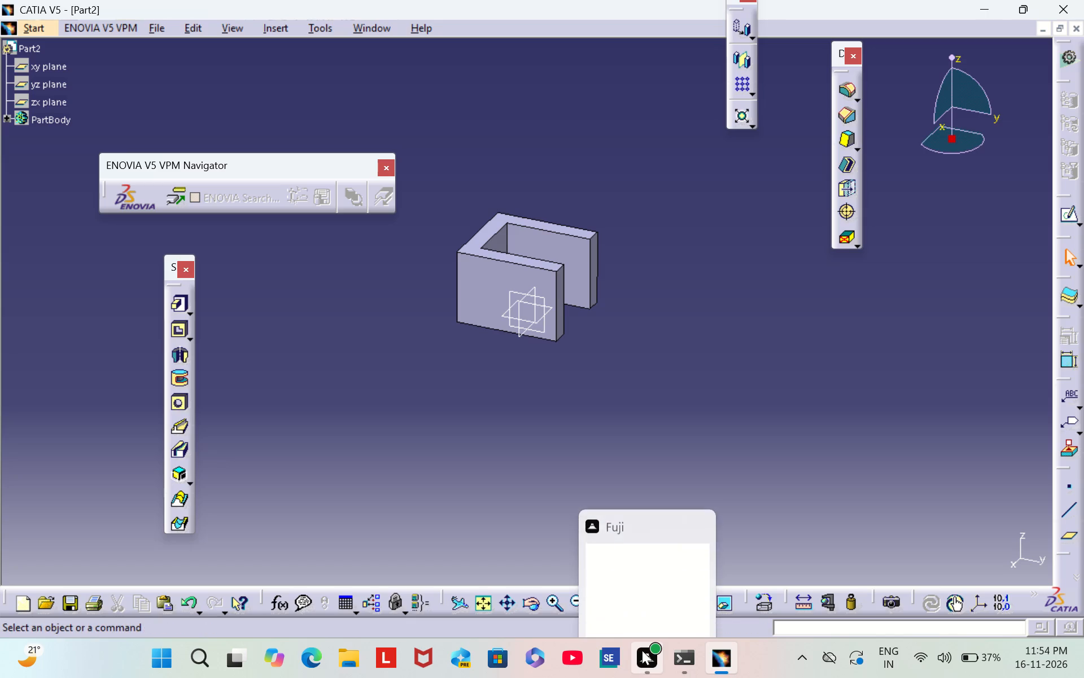
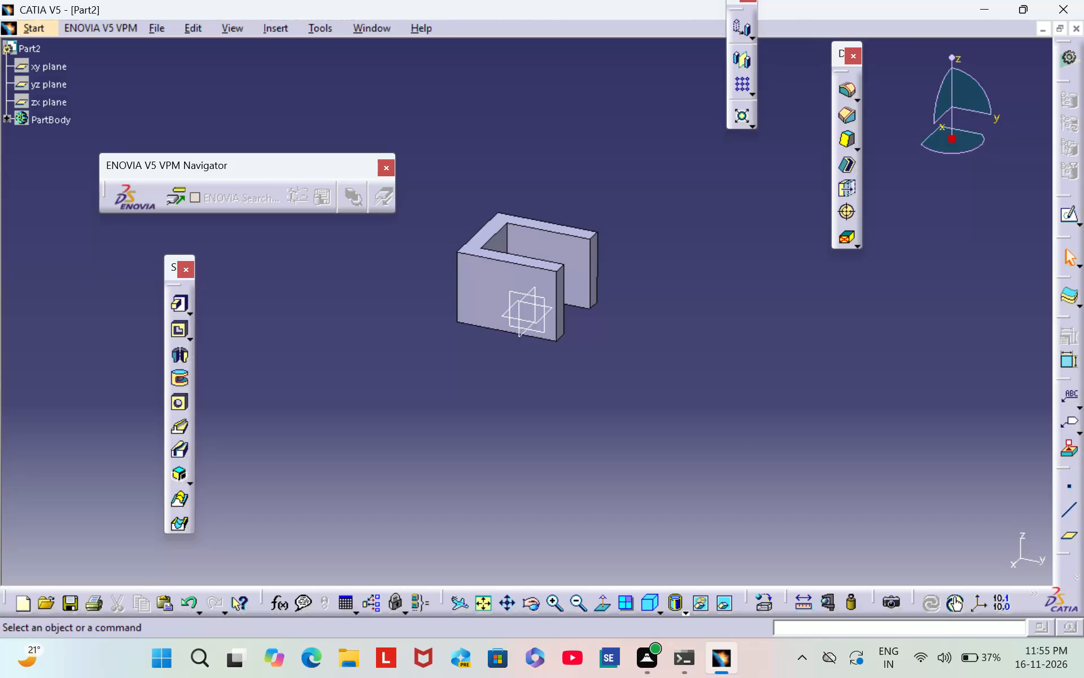
Open a new sketch on the outer side face of one arm of the U-shaped body.
middle_click_drag(656, 438, 509, 323)
right_click_drag(656, 437, 509, 323)
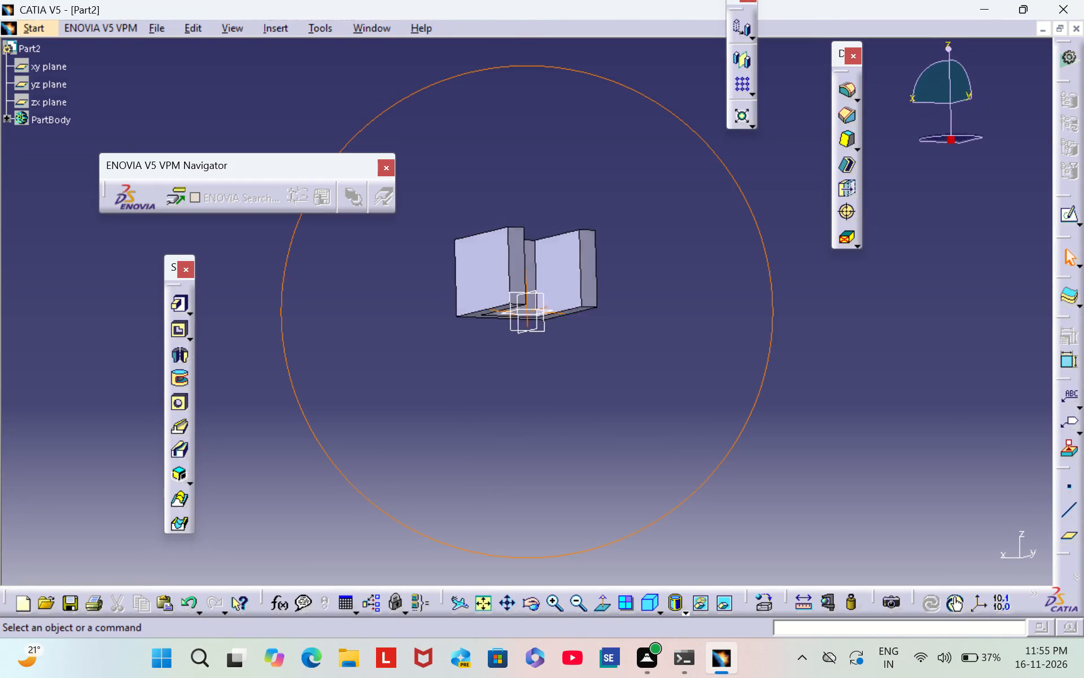
right_click_drag(509, 323, 477, 259)
middle_click_drag(509, 323, 477, 259)
left_click(482, 275)
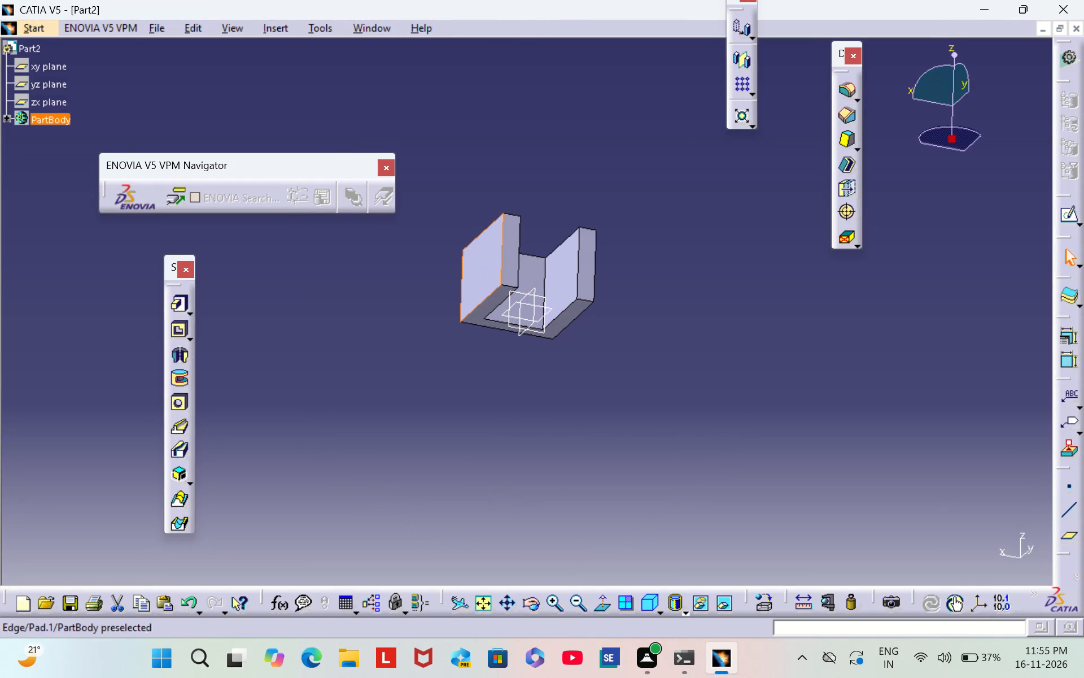
left_click(1065, 215)
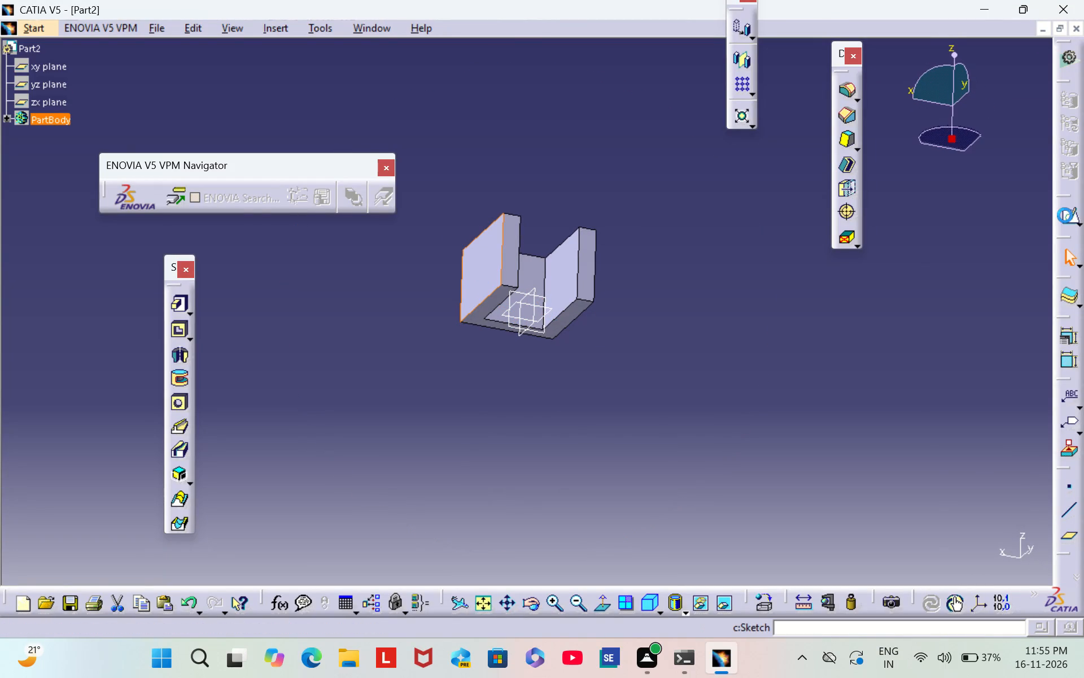
scroll(519, 368, "down", 1)
middle_click_drag(520, 367, 642, 439)
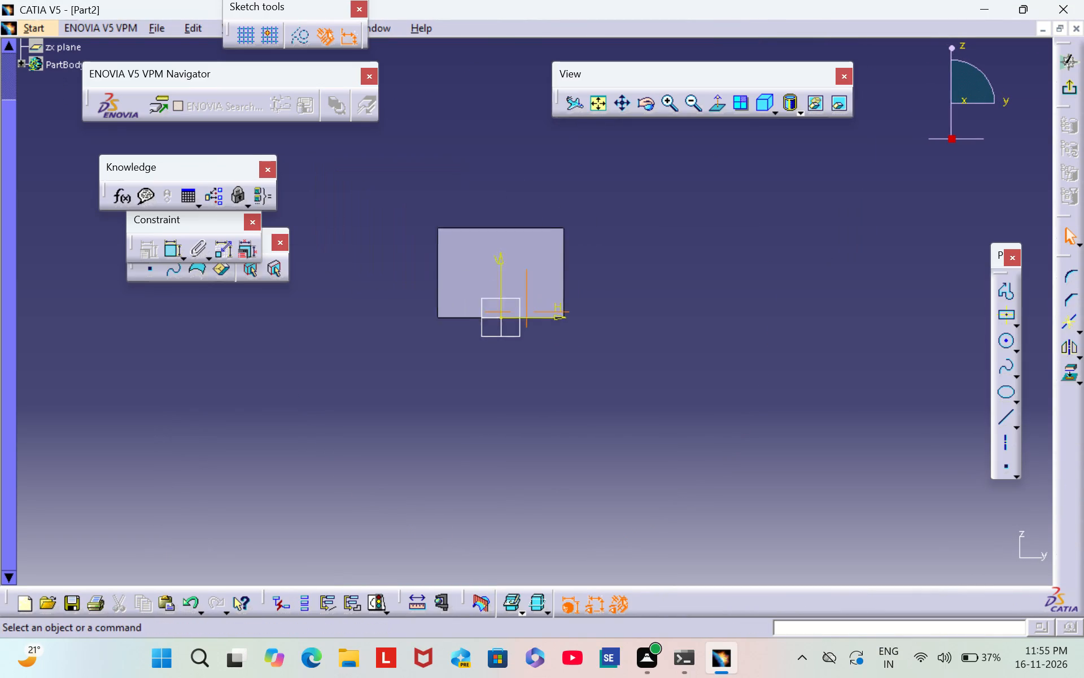
middle_click_drag(642, 439, 691, 471)
Draw a circle centred on the sketch's vertical axis above the origin and dimension its diameter to 14 mm.
left_click(1006, 345)
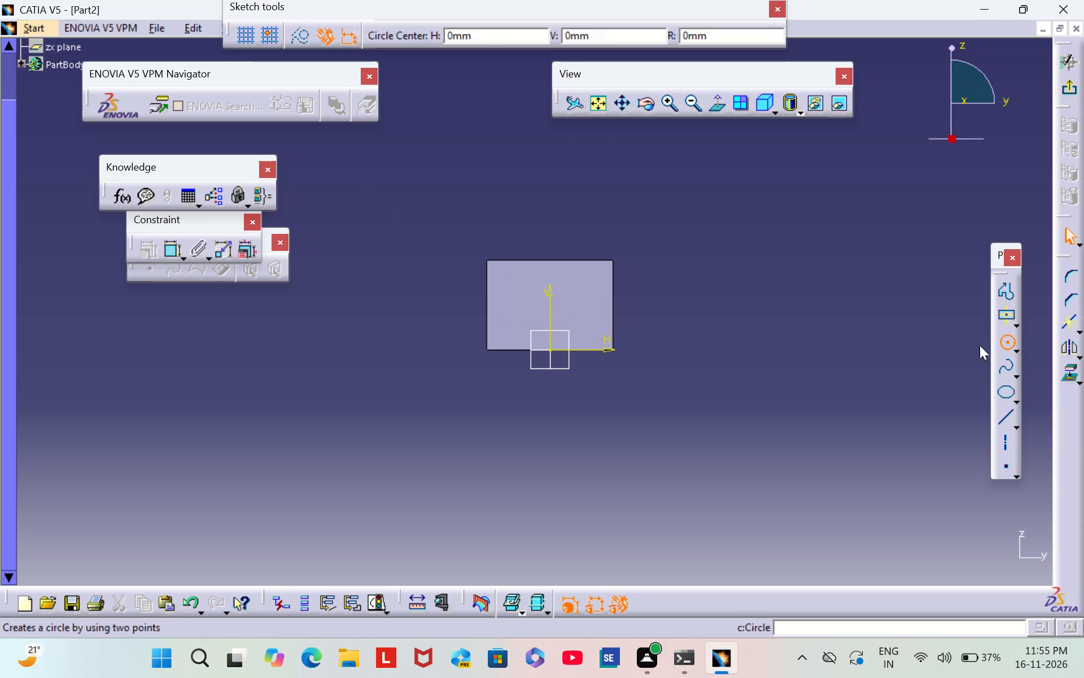
left_click(548, 305)
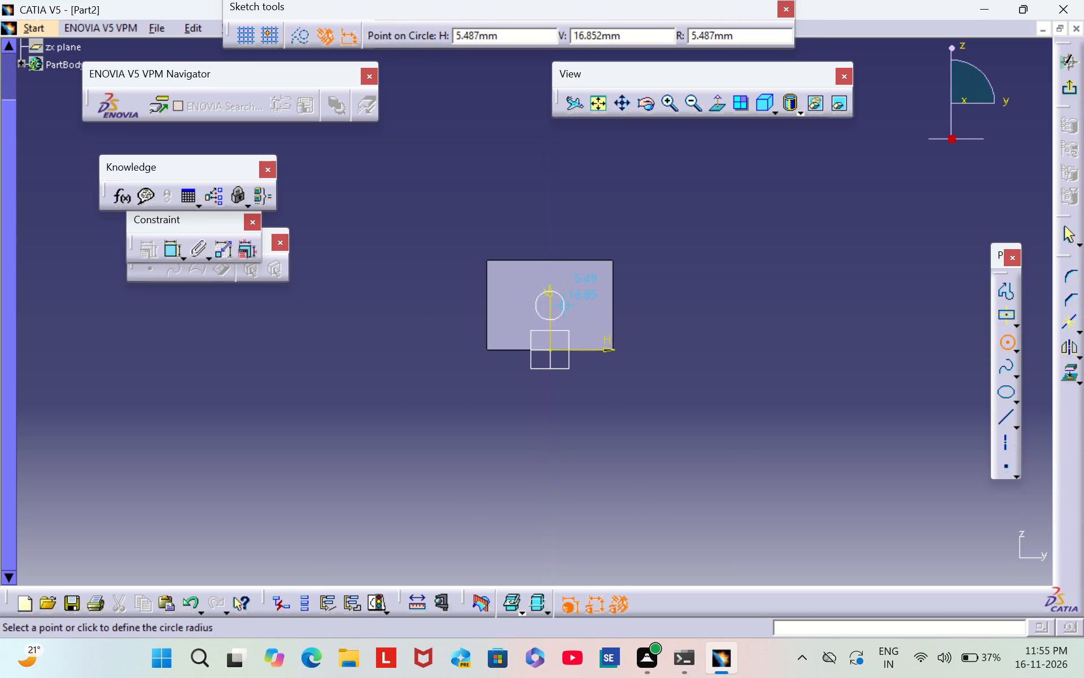
left_click(572, 314)
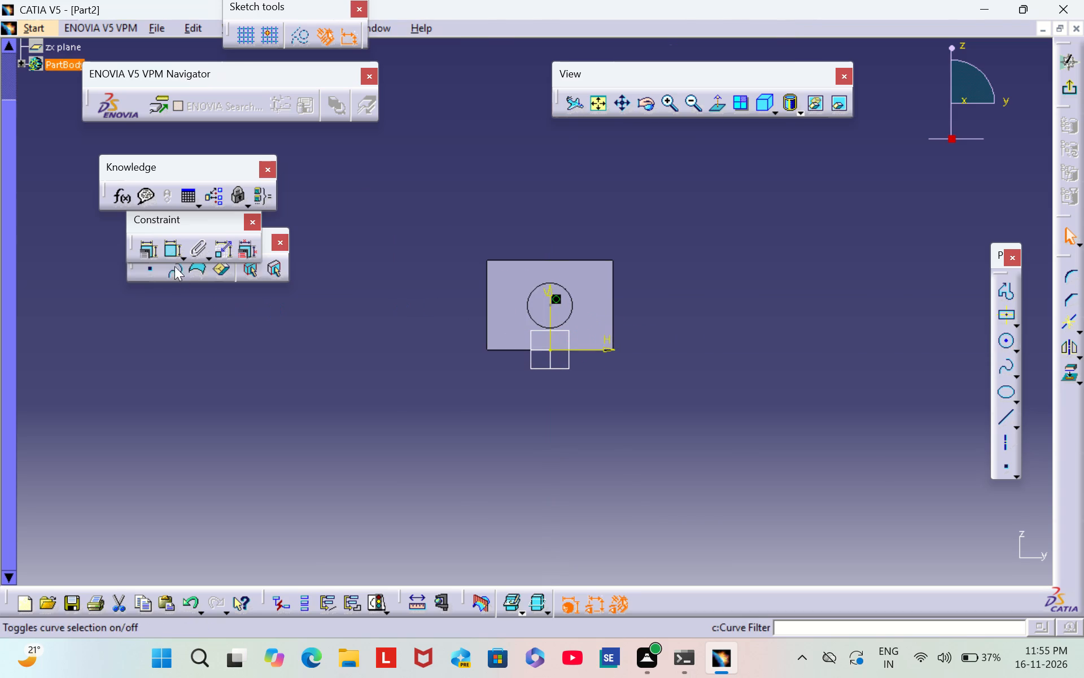
left_click(172, 253)
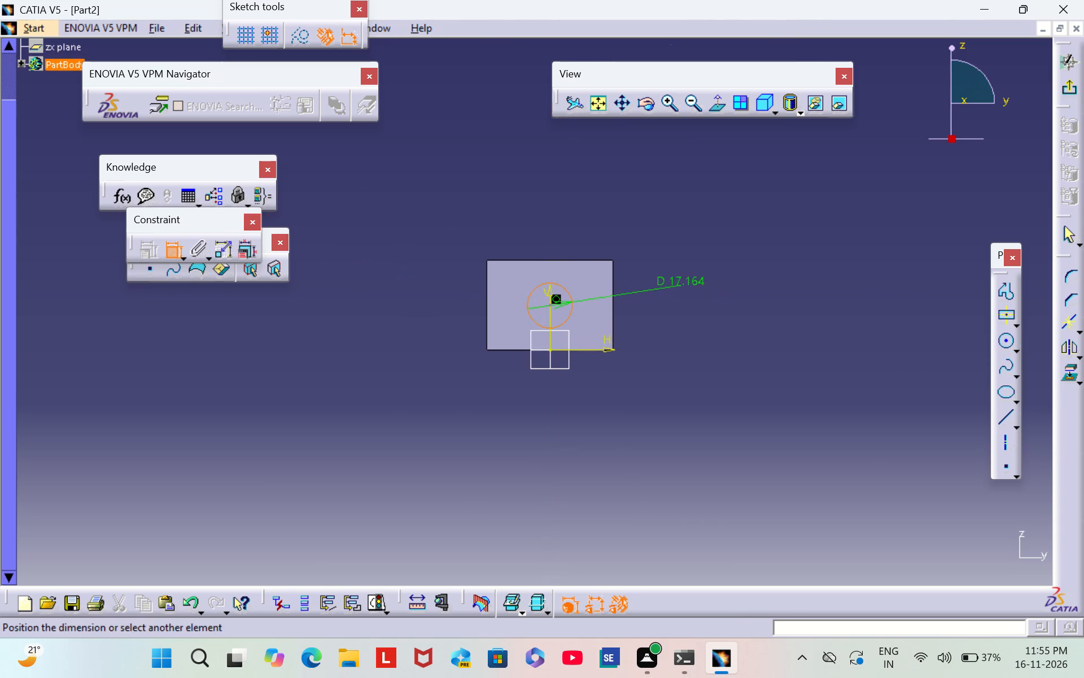
left_click(674, 276)
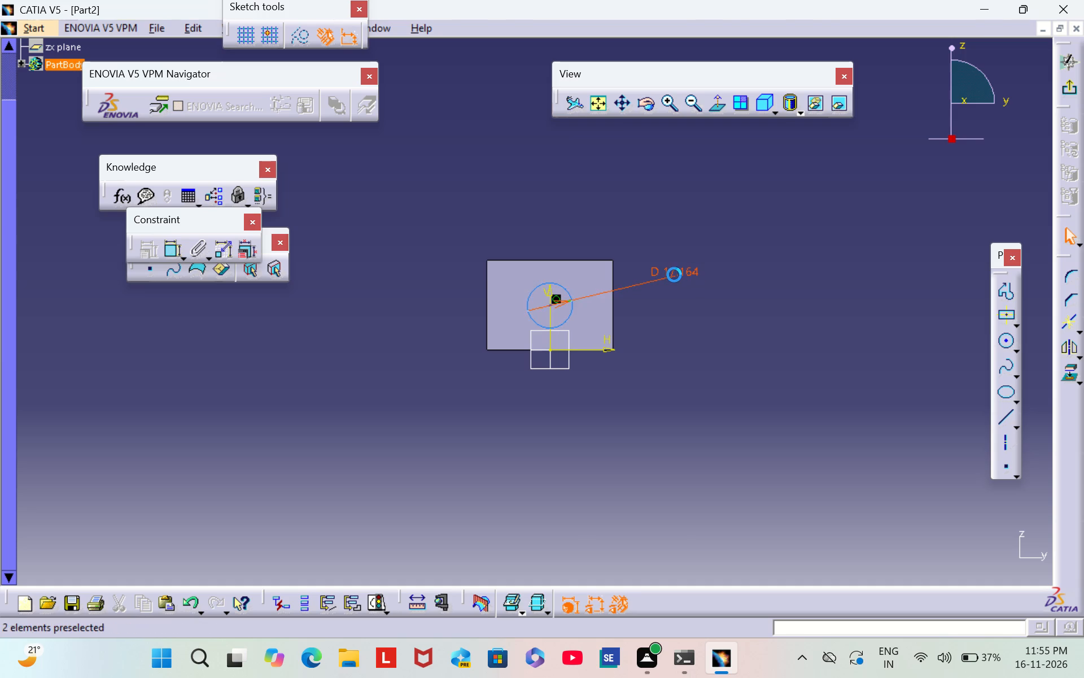
double_click(674, 274)
key("BackSpace")
key("1")
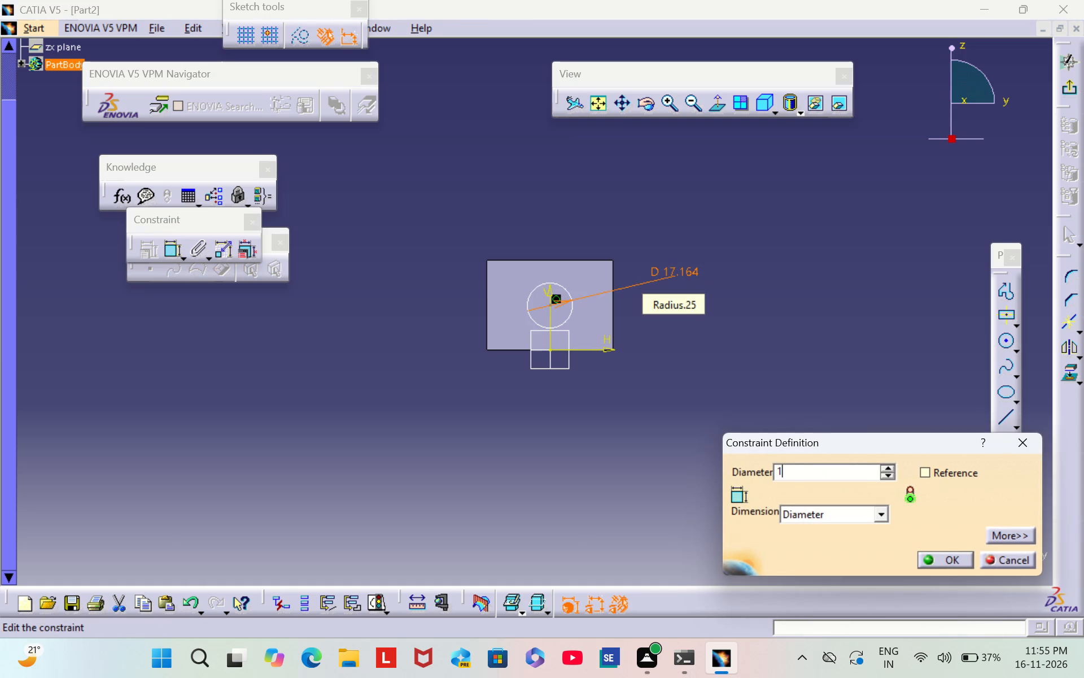
key("4")
key("Return")
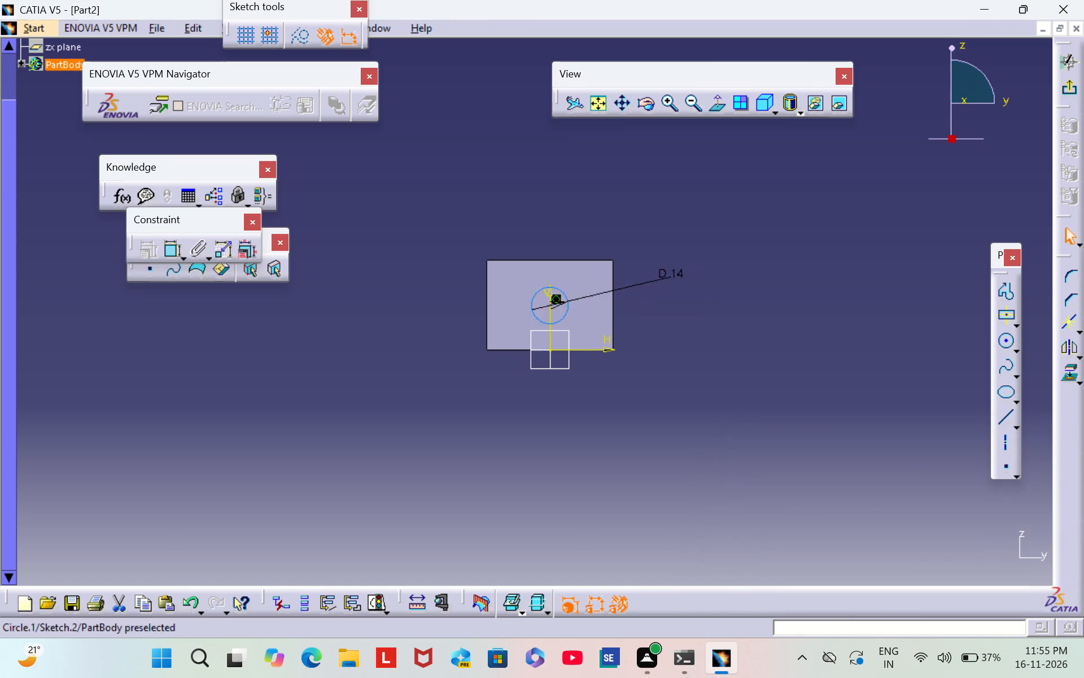
left_click(694, 259)
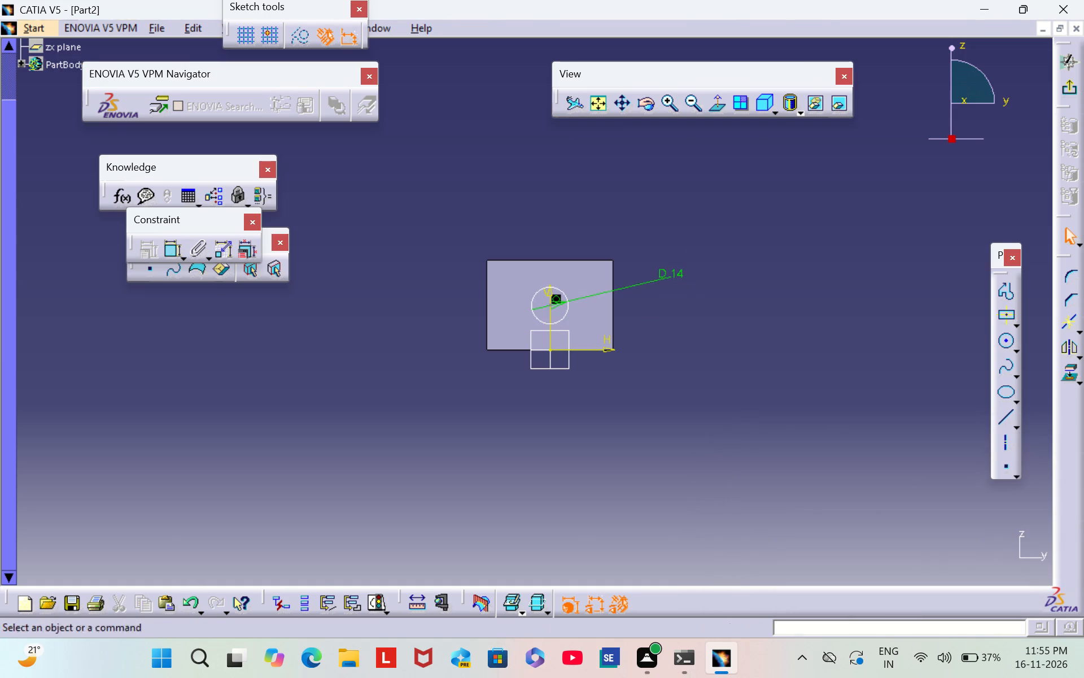
Draw a larger circle concentric with the 14 mm circle and dimension its diameter to 24 mm.
triple_click(662, 110)
triple_click(662, 110)
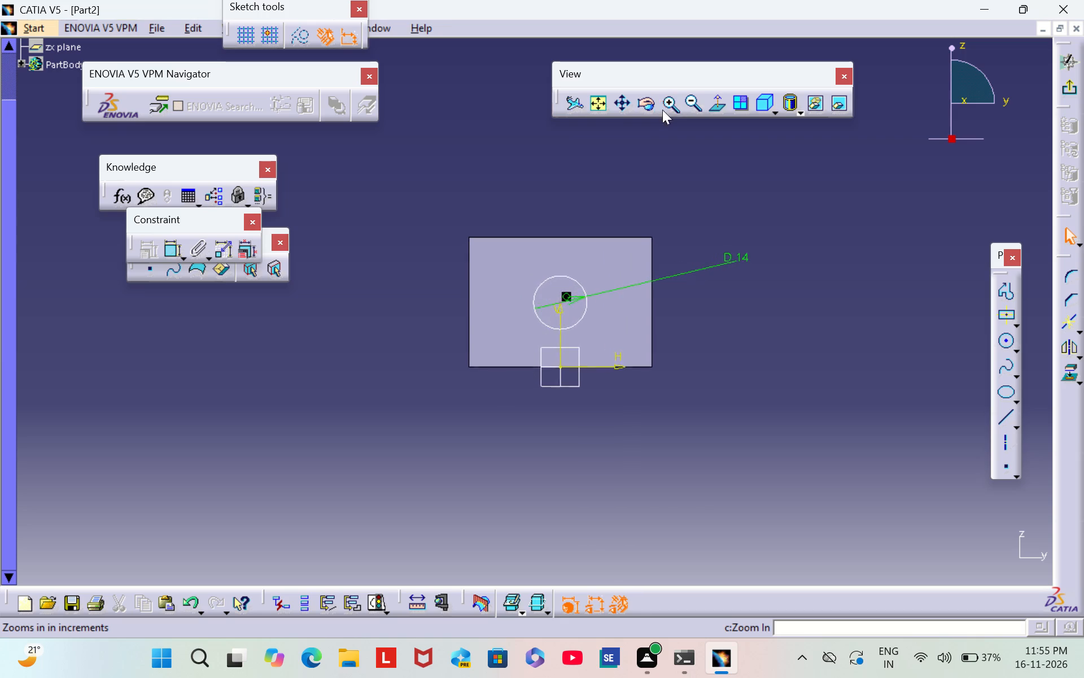
left_click(662, 110)
middle_click_drag(830, 327, 817, 375)
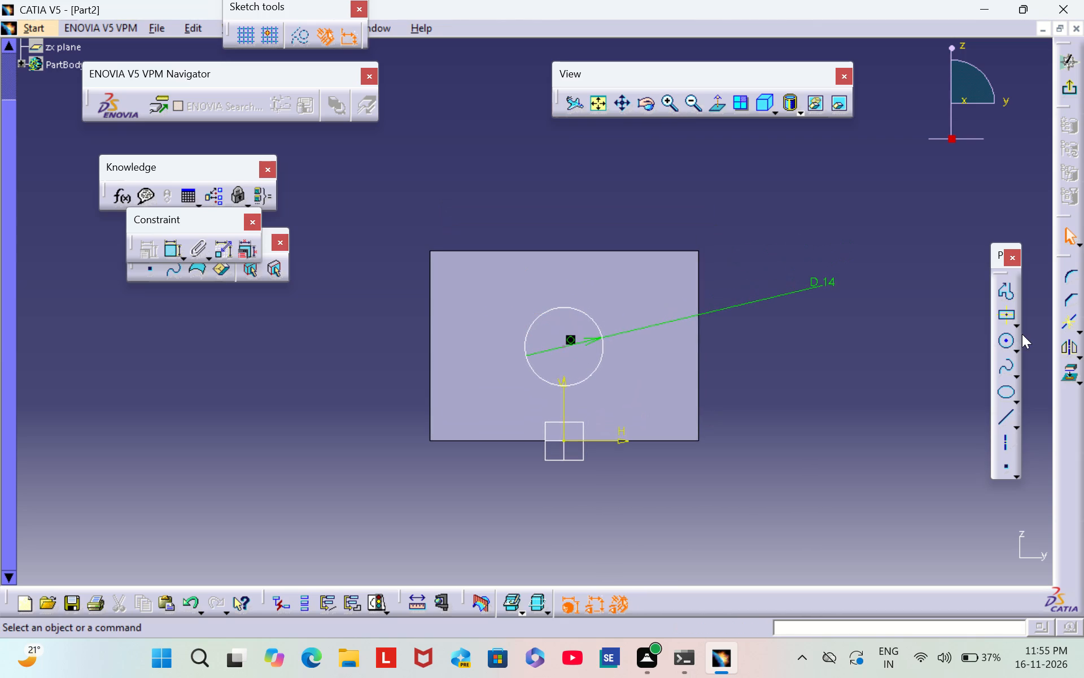
left_click(1008, 341)
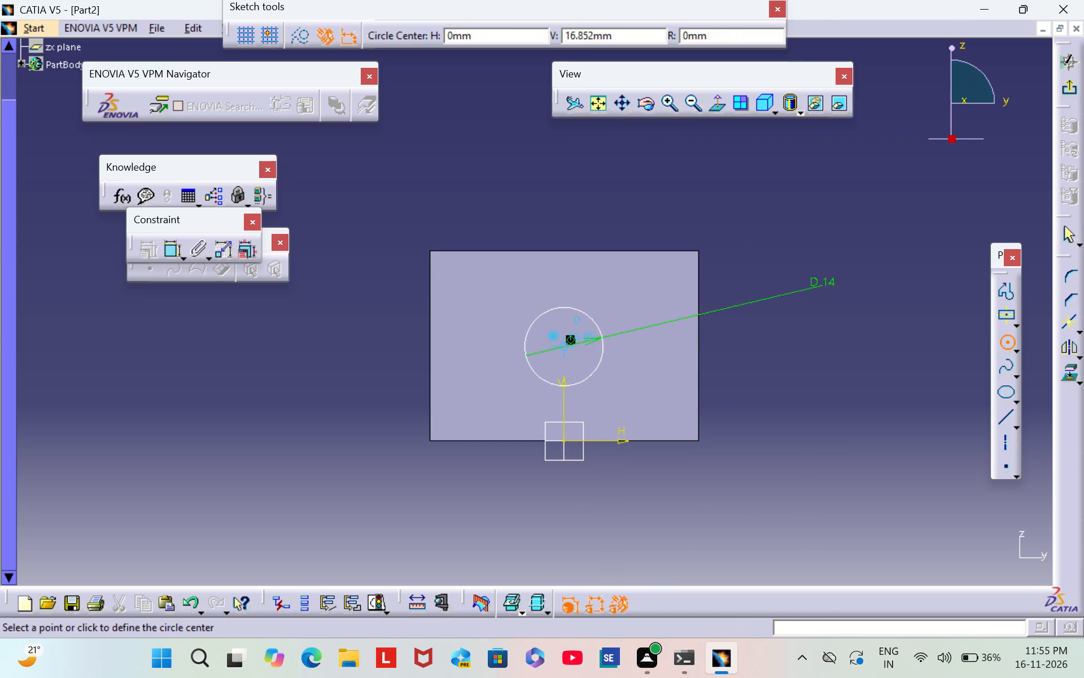
left_click(565, 346)
left_click(610, 401)
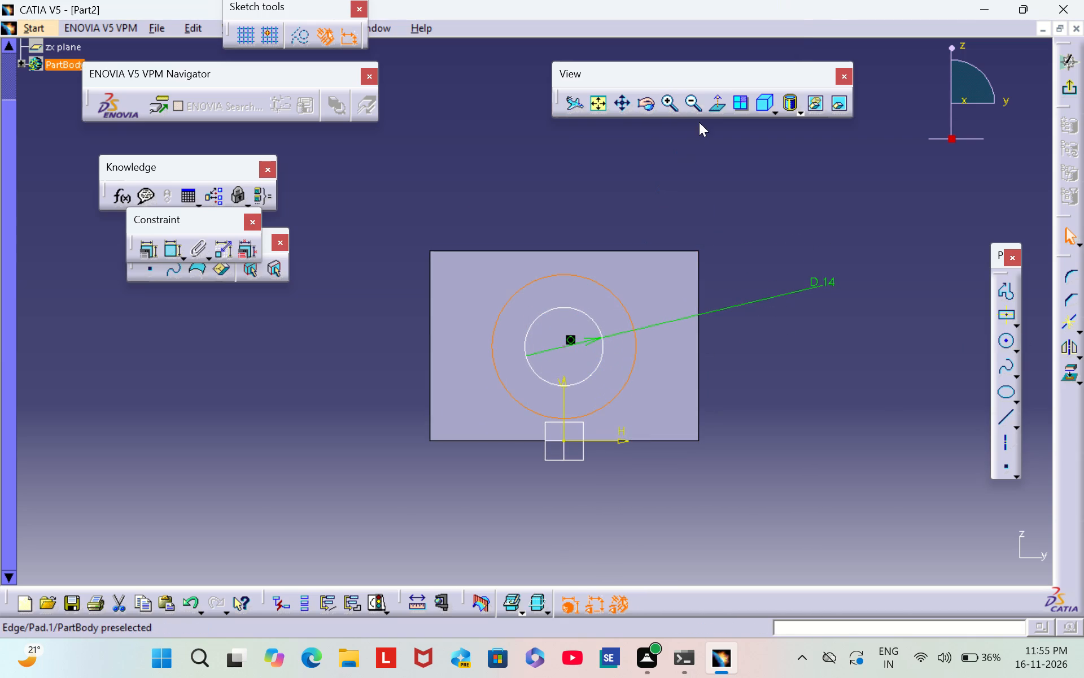
left_click(165, 253)
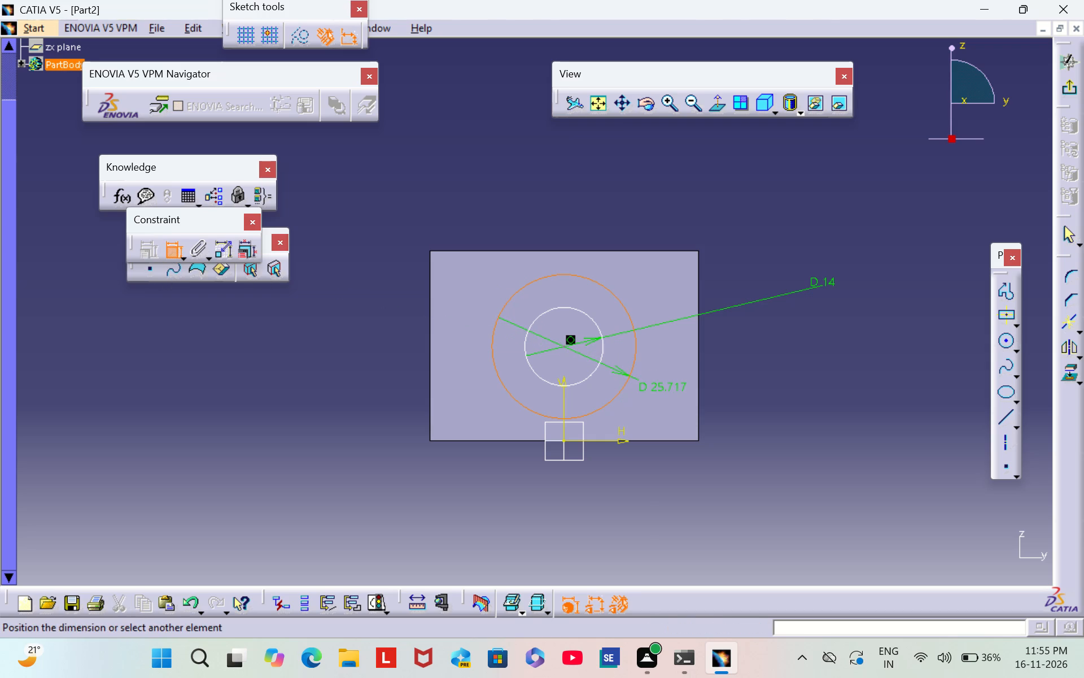
left_click(668, 393)
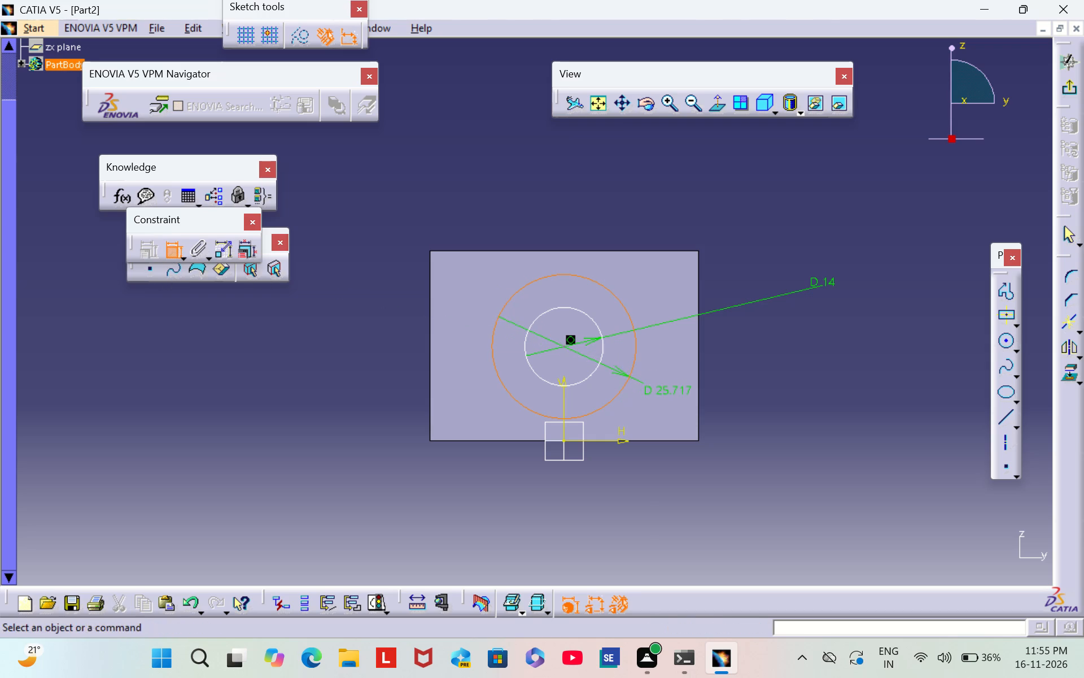
double_click(671, 391)
key("BackSpace")
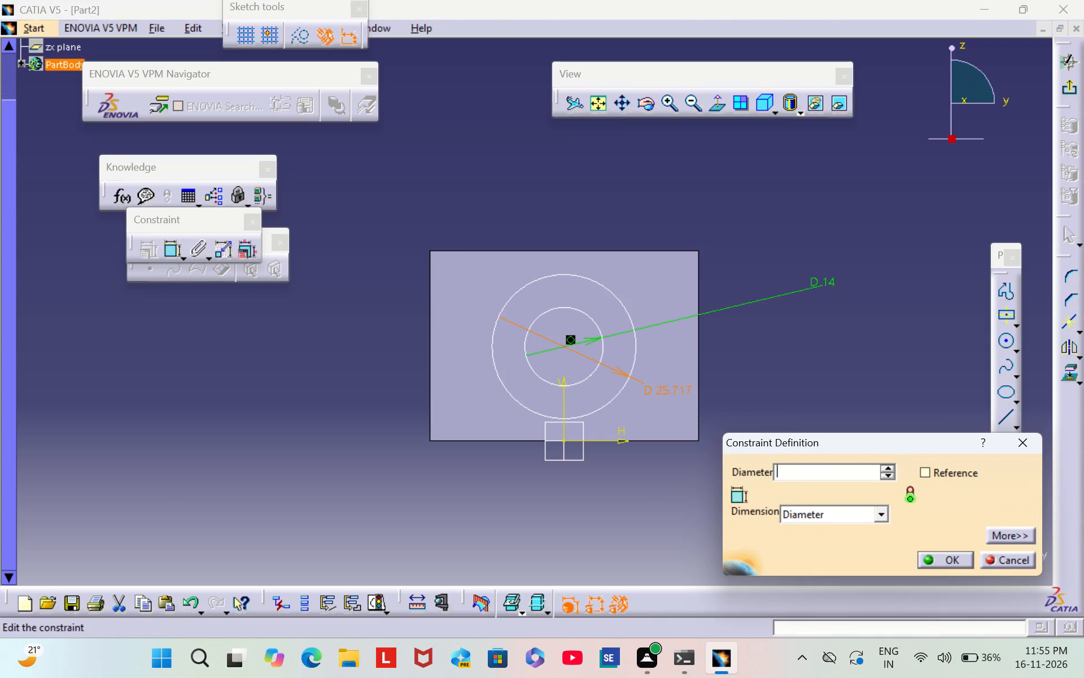
type("24")
key("Return")
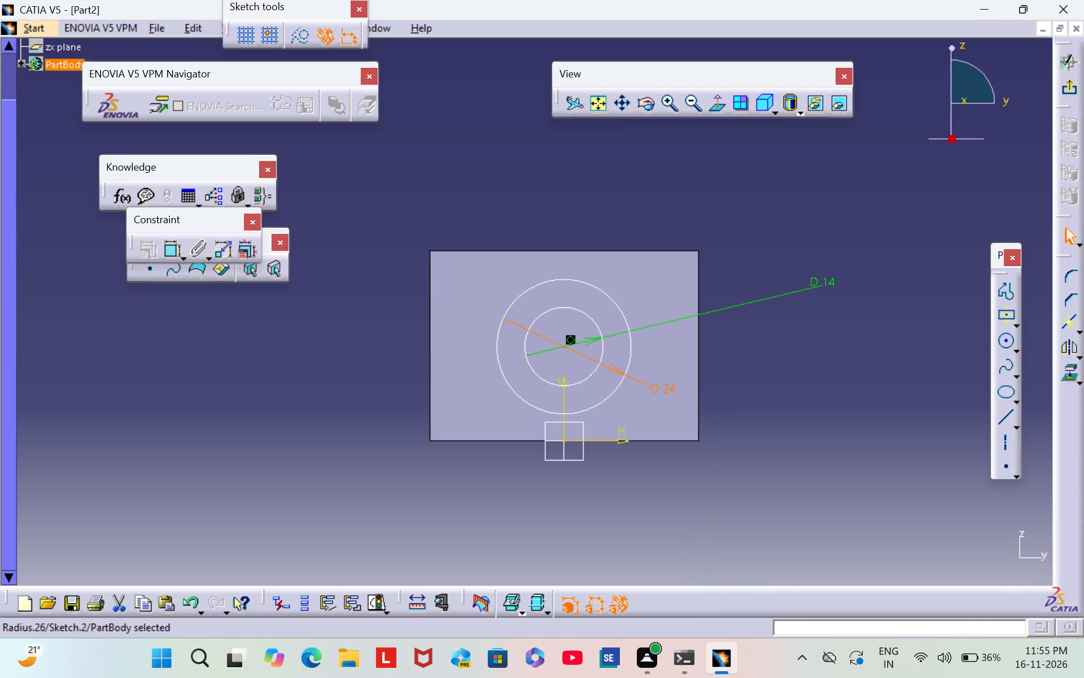
left_click(904, 367)
Move the 14 mm diameter label closer to the circles, just above the 24 mm label.
left_click_drag(820, 279, 799, 286)
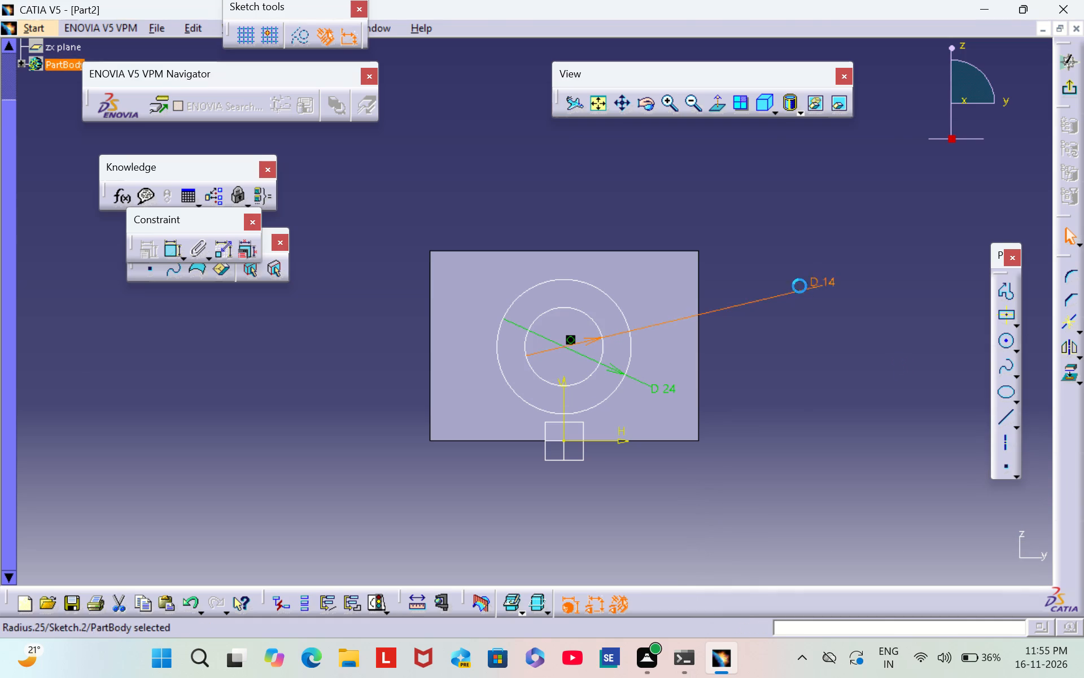
left_click_drag(799, 286, 623, 329)
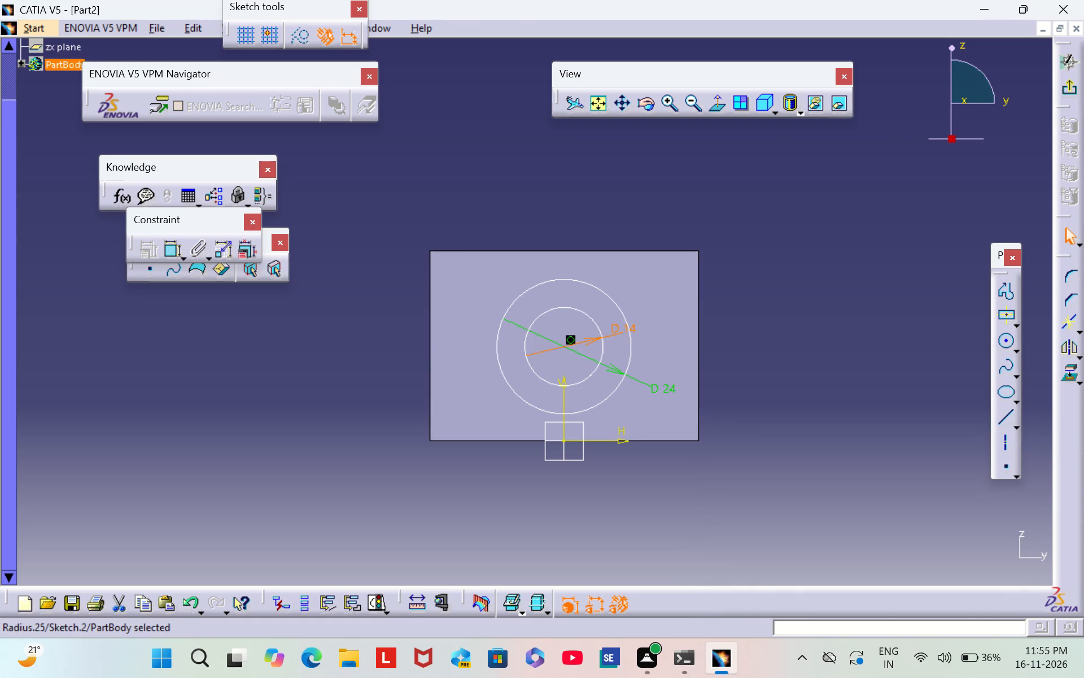
left_click_drag(613, 330, 645, 318)
left_click(771, 320)
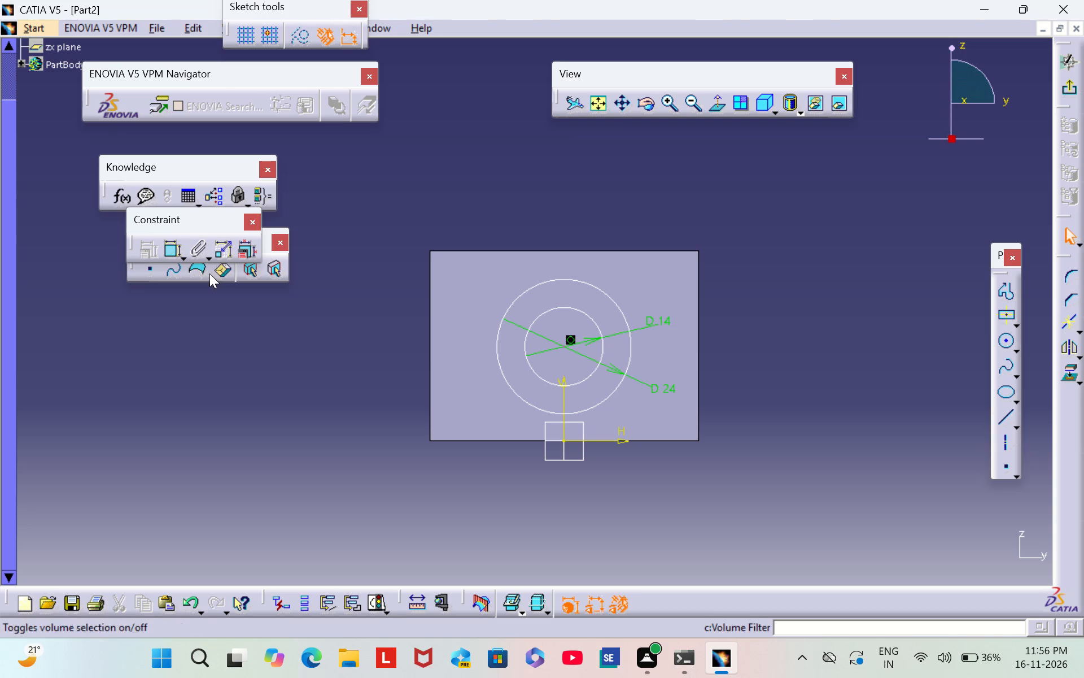
Dimension the height of the circles' common centre above the sketch's horizontal axis and set it to 17 mm.
double_click(171, 252)
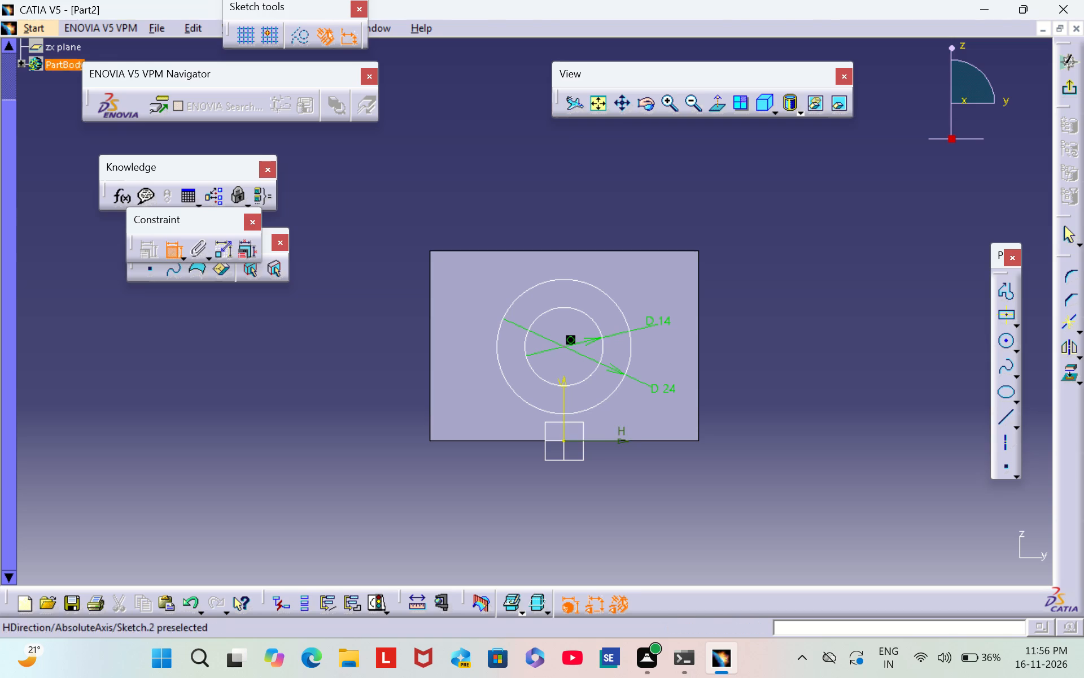
left_click(600, 440)
left_click(565, 347)
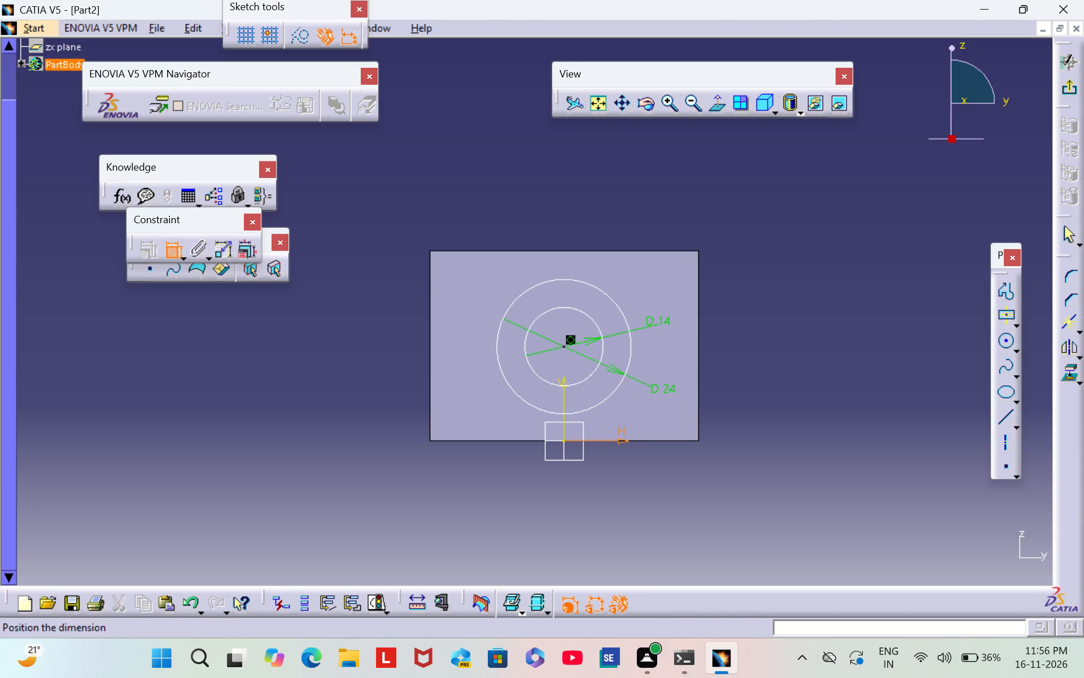
left_click(729, 391)
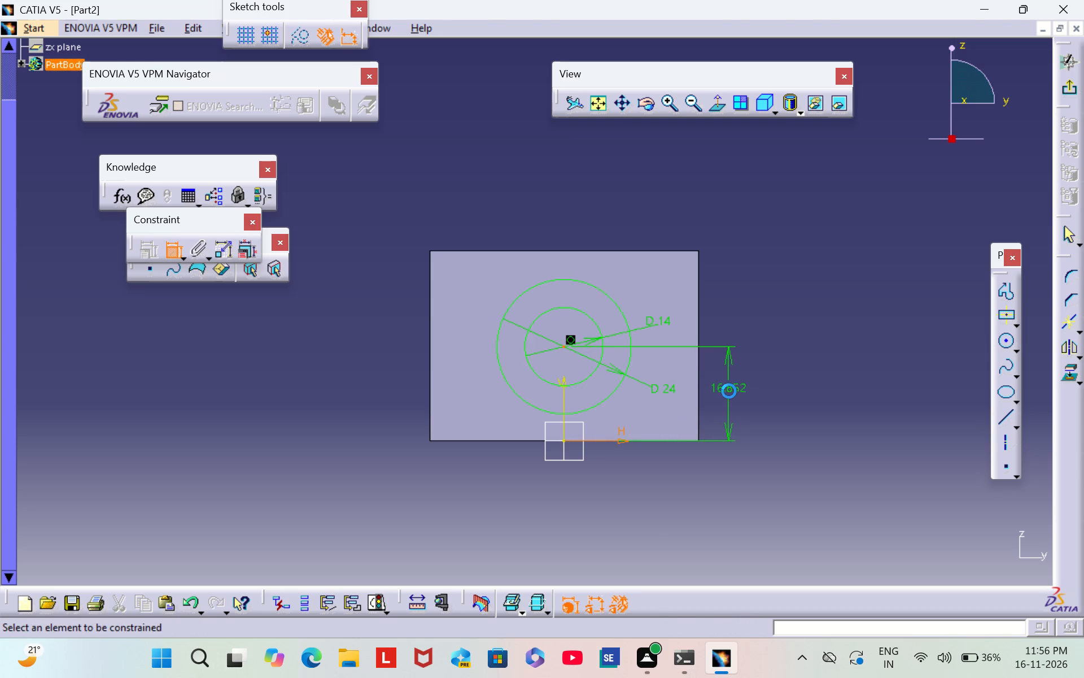
double_click(730, 389)
key("BackSpace")
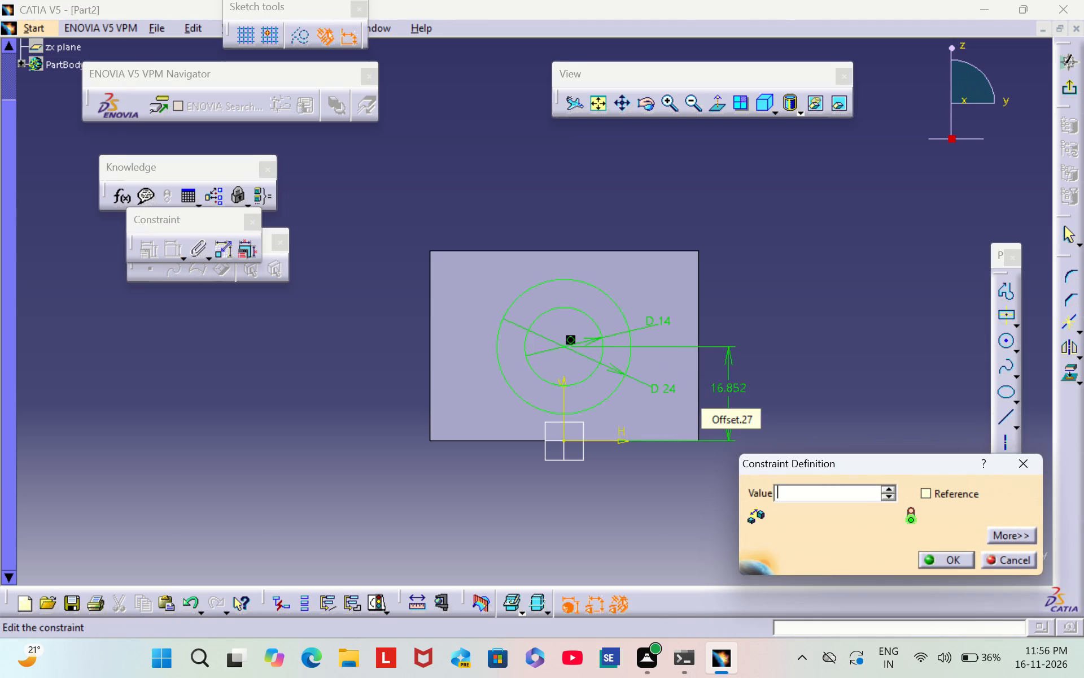
type("17")
key("Return")
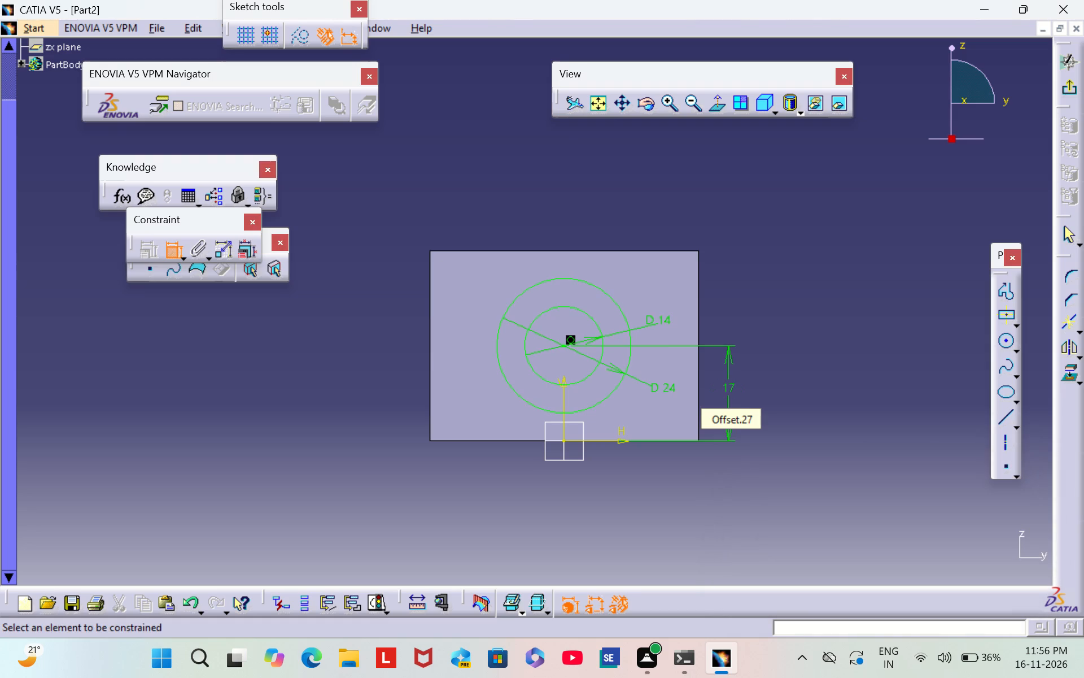
Exit the sketch containing the two concentric circles.
left_click(1066, 96)
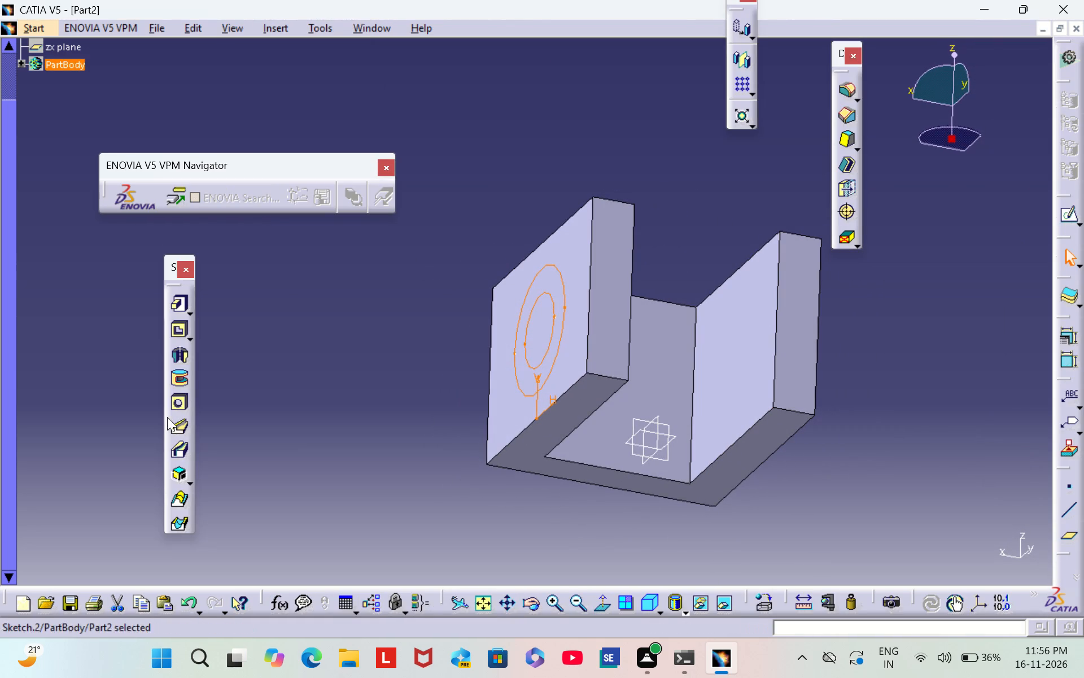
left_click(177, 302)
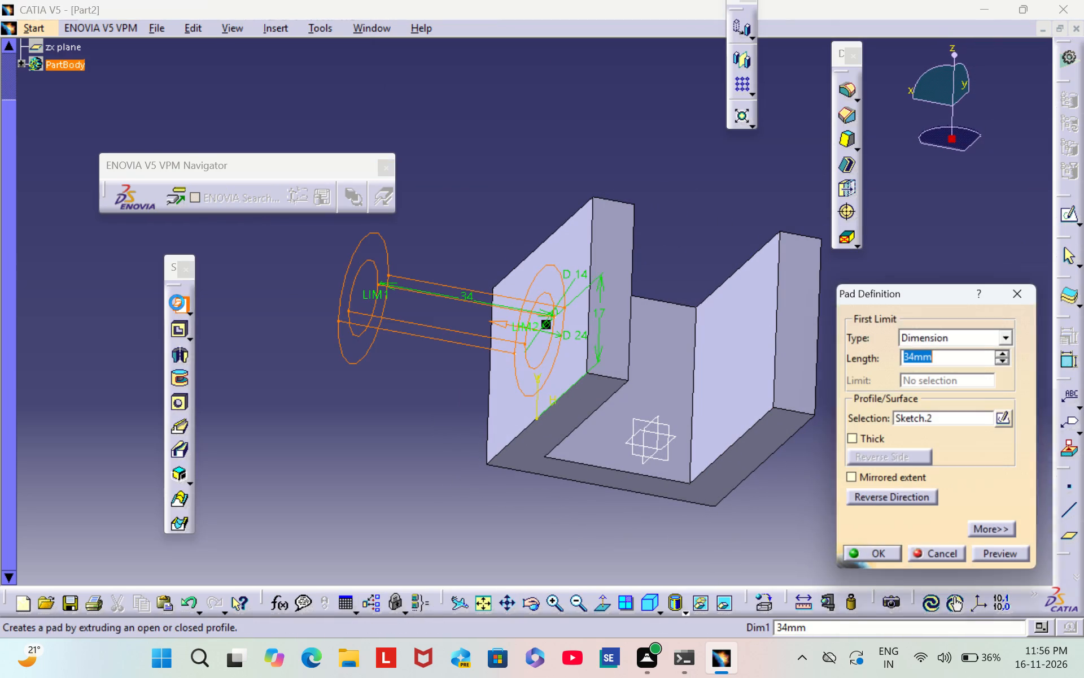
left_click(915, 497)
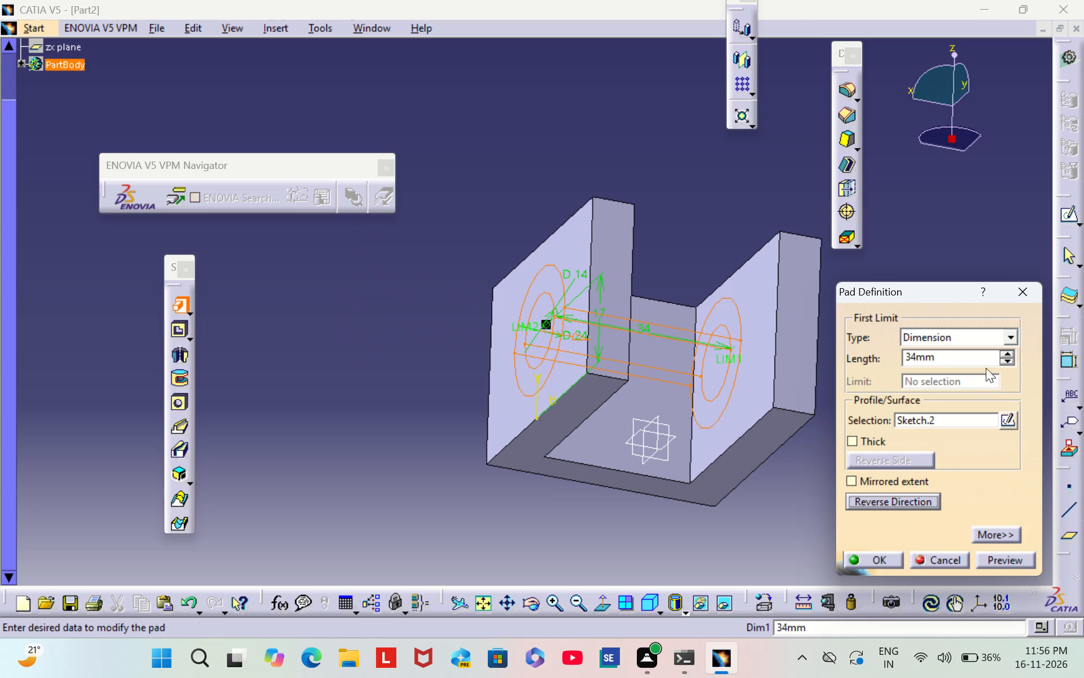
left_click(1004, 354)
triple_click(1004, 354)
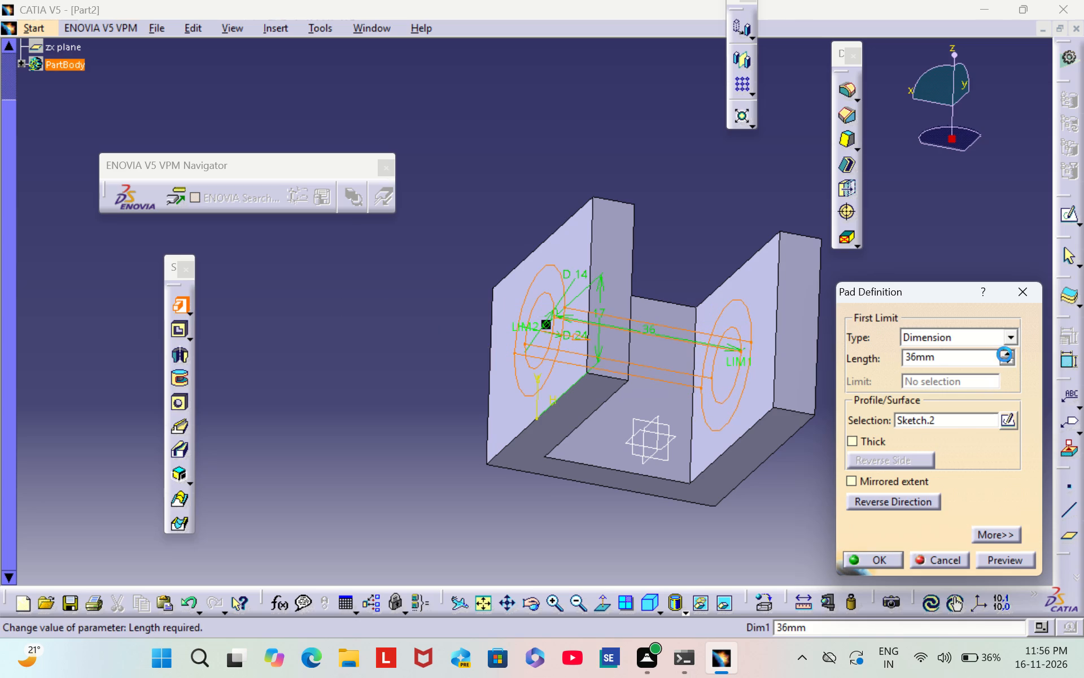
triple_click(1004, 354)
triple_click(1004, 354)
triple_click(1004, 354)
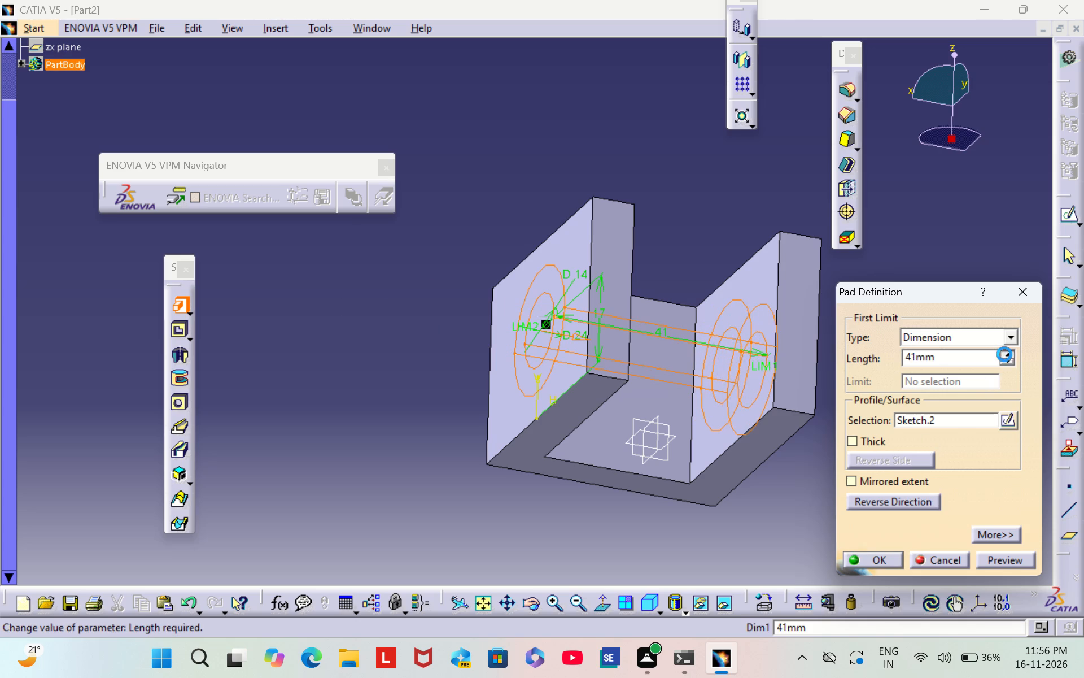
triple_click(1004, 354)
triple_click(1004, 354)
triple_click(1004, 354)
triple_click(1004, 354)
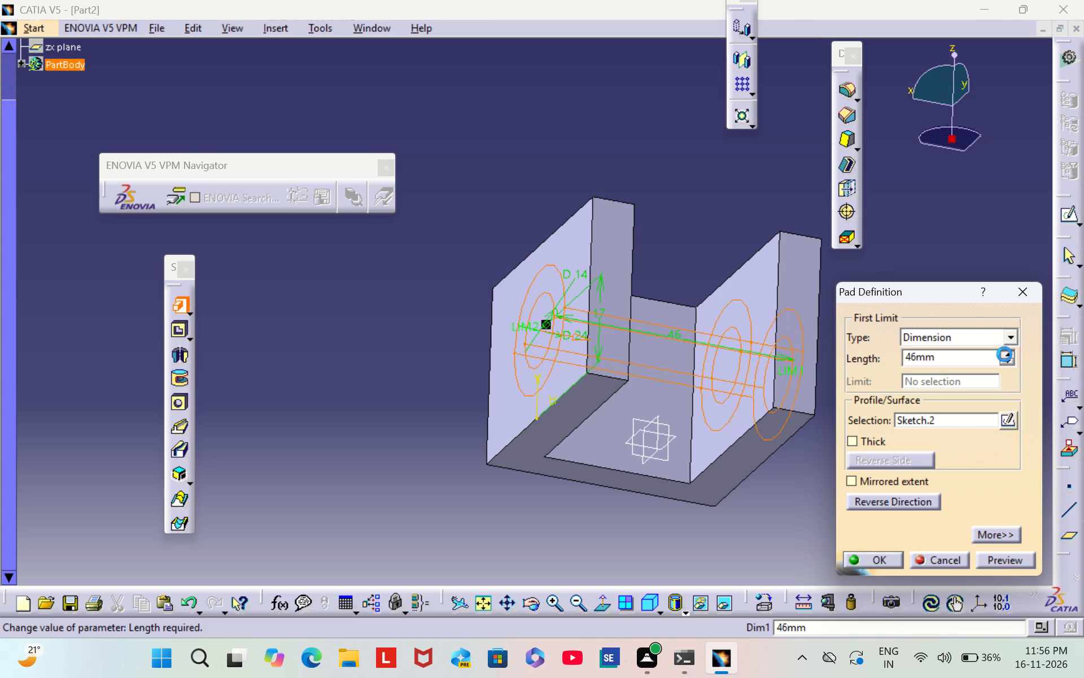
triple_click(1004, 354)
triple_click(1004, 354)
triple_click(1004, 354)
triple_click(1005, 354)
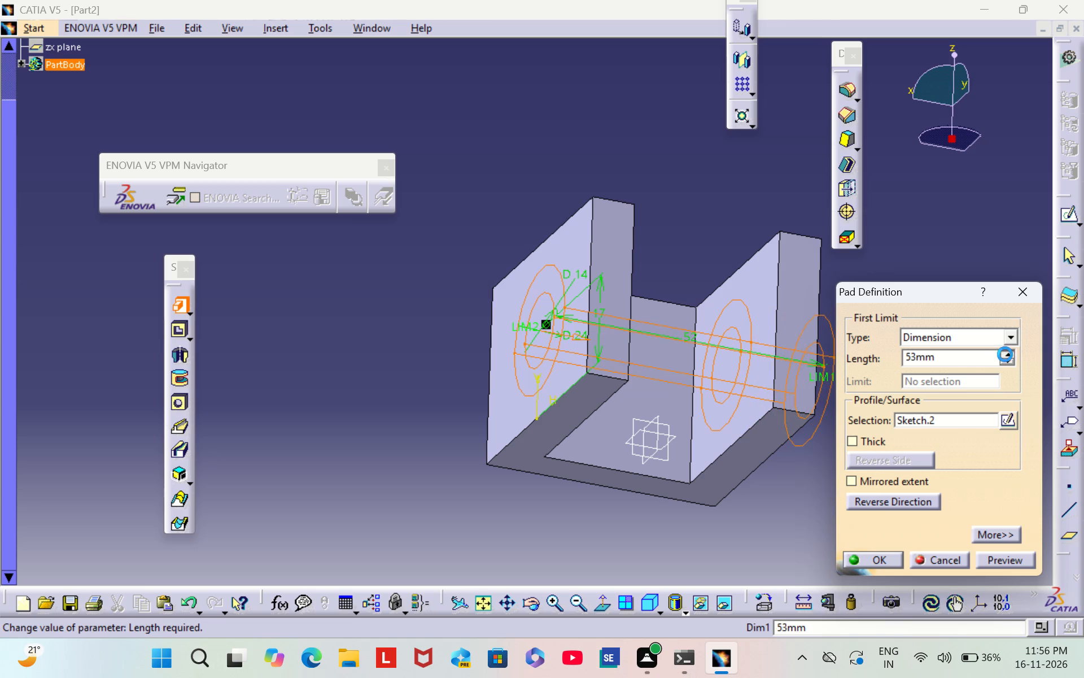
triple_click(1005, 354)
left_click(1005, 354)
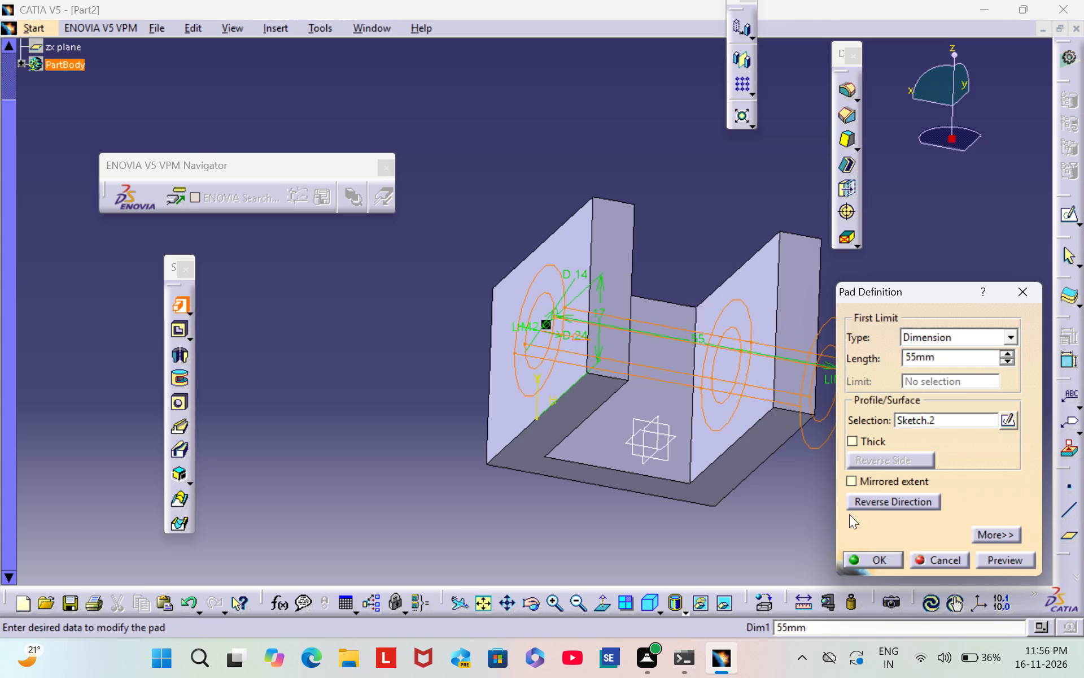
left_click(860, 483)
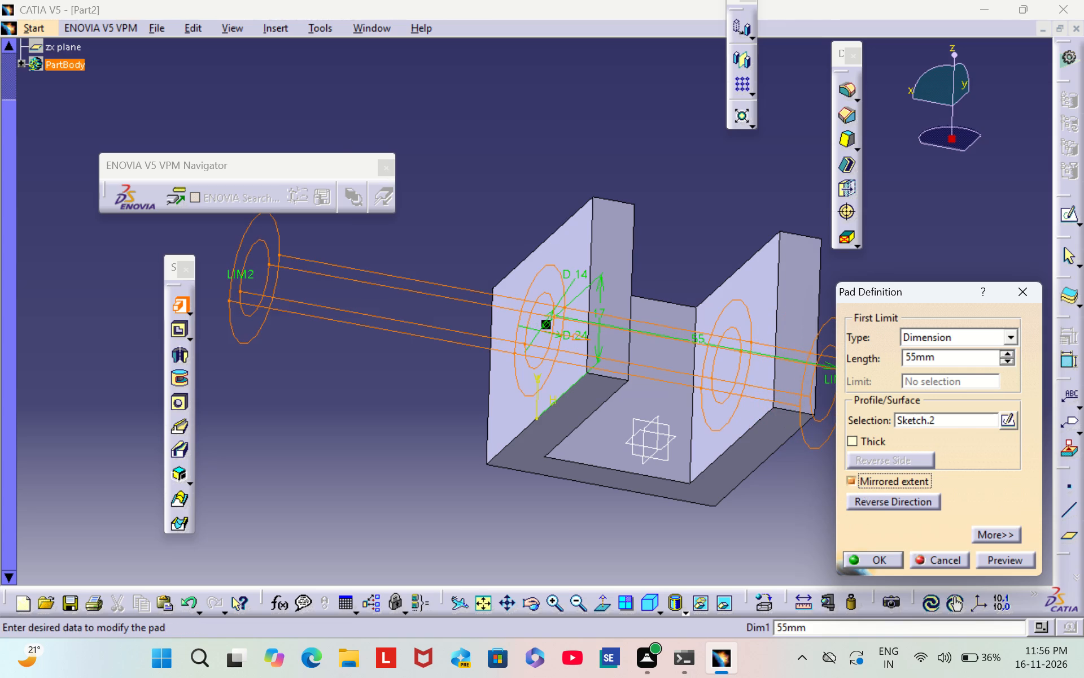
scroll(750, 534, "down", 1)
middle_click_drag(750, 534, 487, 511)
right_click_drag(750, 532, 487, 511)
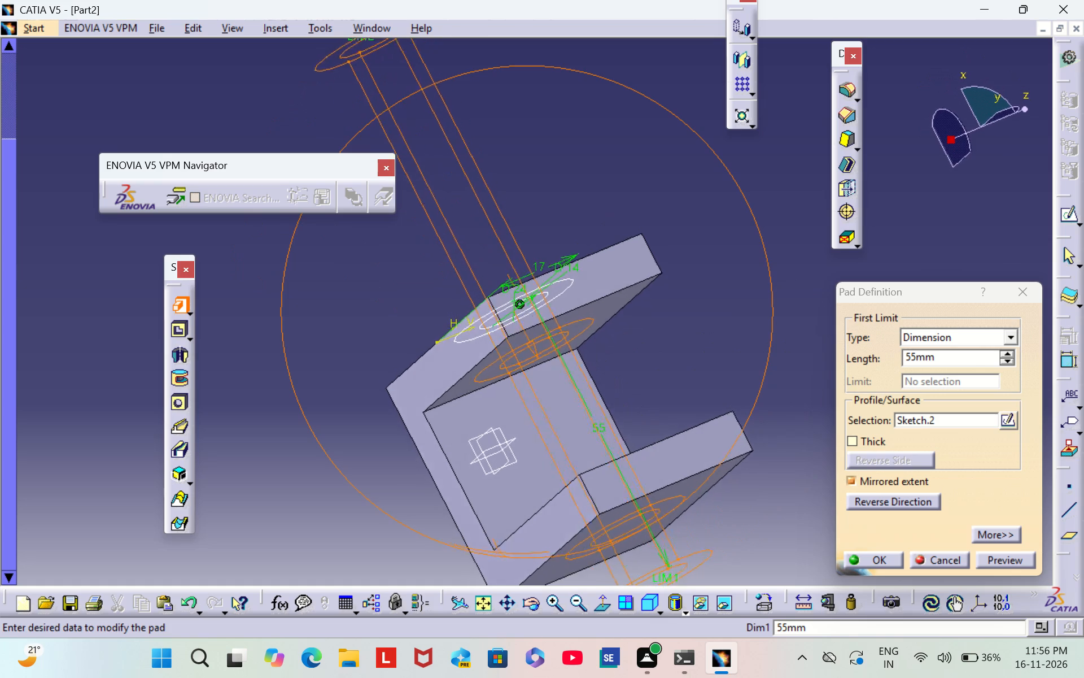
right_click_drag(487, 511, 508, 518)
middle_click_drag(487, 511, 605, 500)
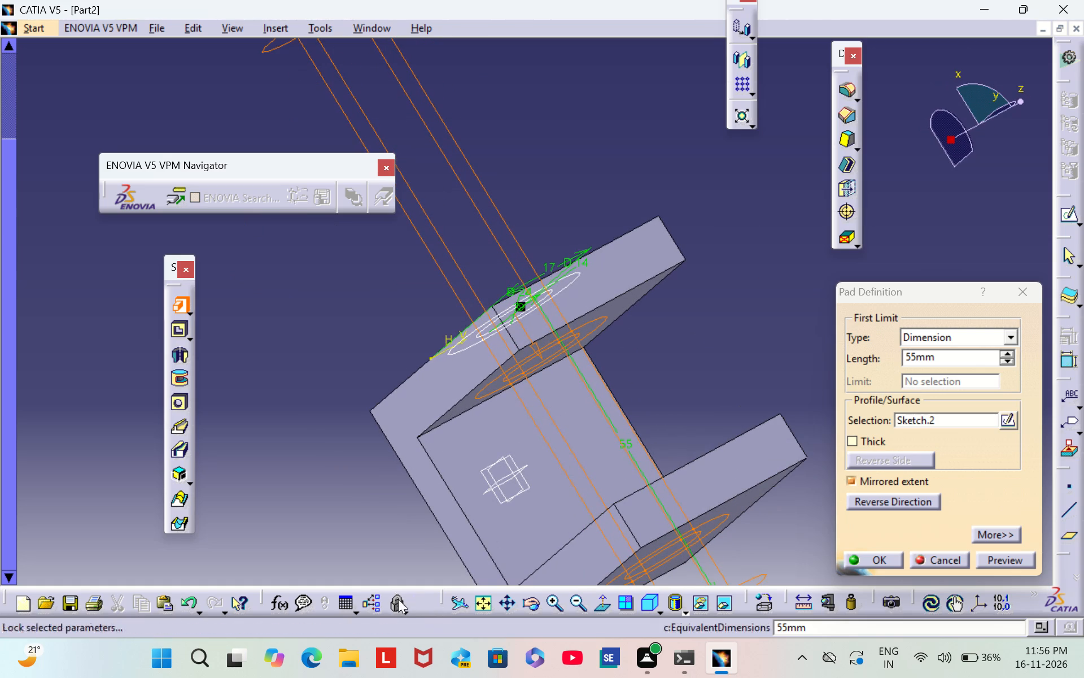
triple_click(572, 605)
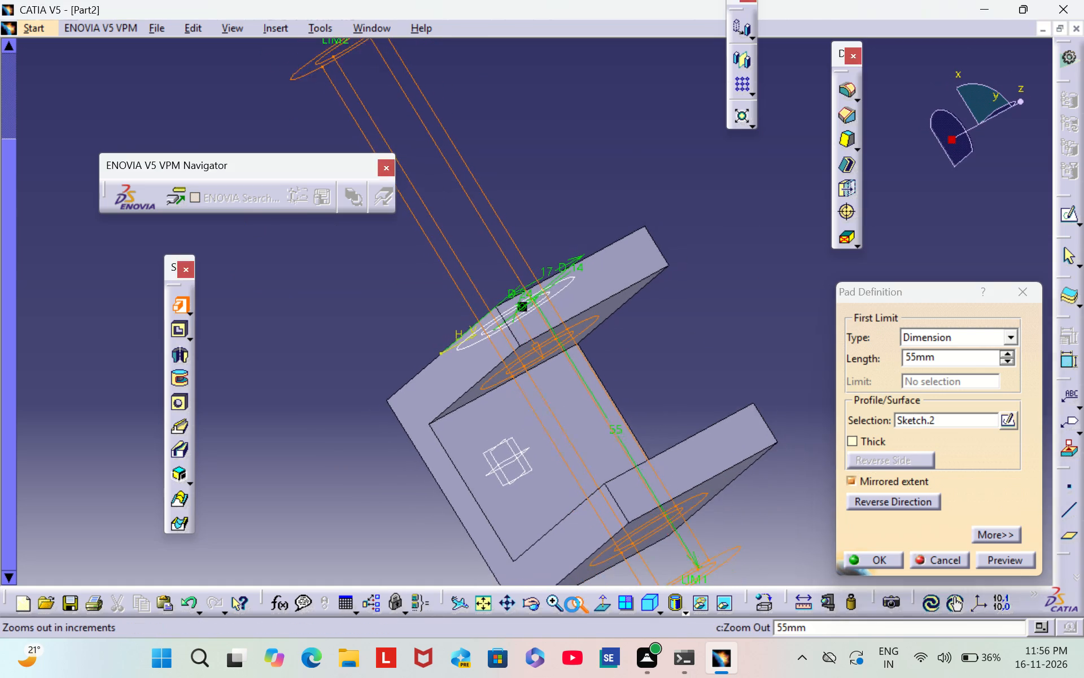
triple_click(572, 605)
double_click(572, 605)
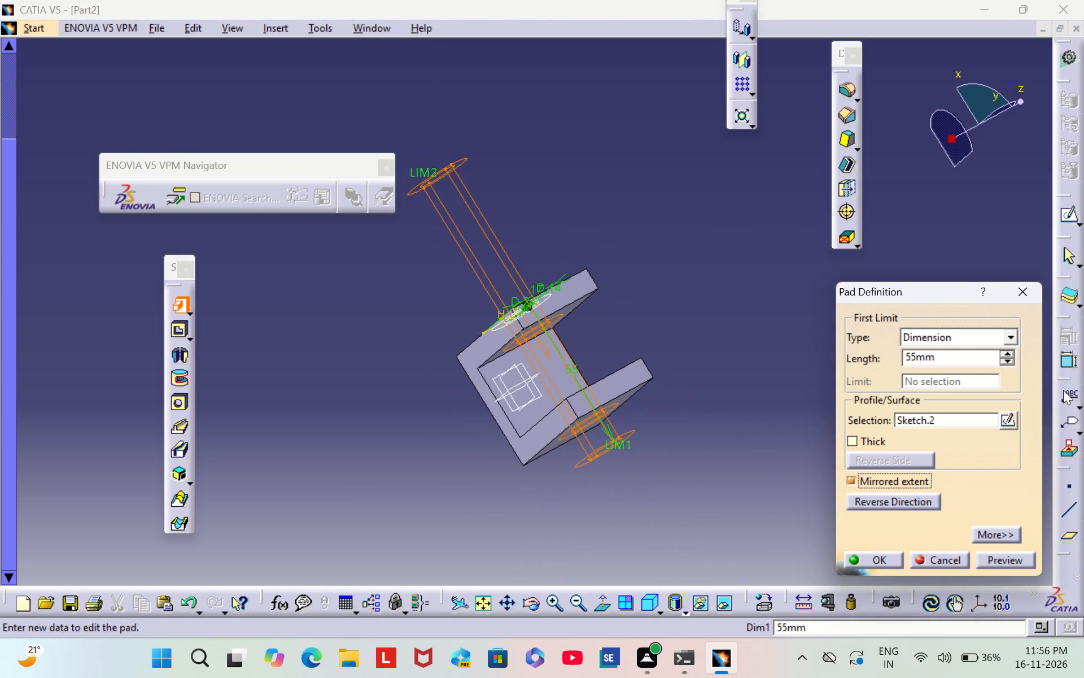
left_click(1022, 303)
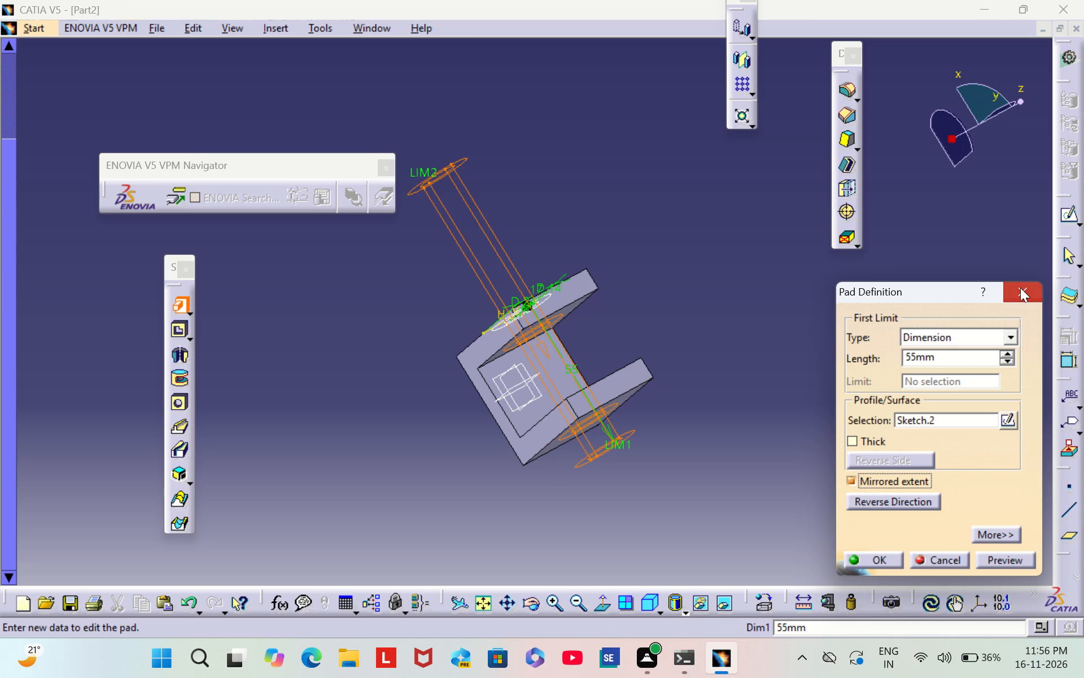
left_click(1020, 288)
Pad the concentric-circle sketch 13 mm outward from the arm's outer face to form a hollow cylinder.
scroll(398, 432, "down", 1)
middle_click_drag(398, 432, 541, 555)
right_click_drag(398, 432, 541, 555)
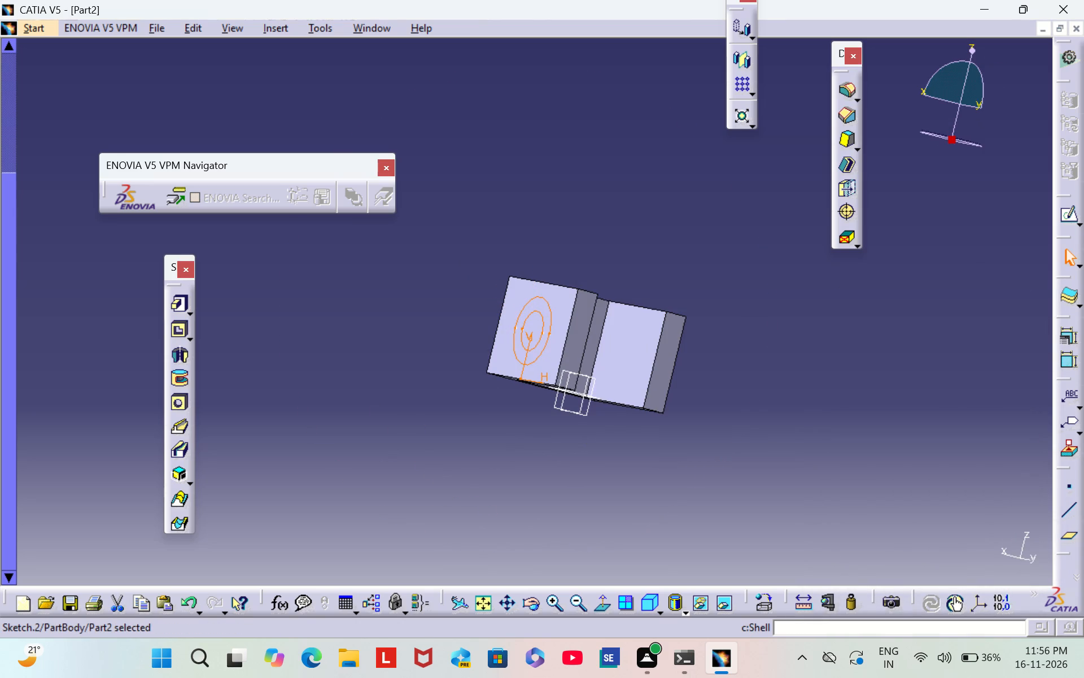
left_click(174, 309)
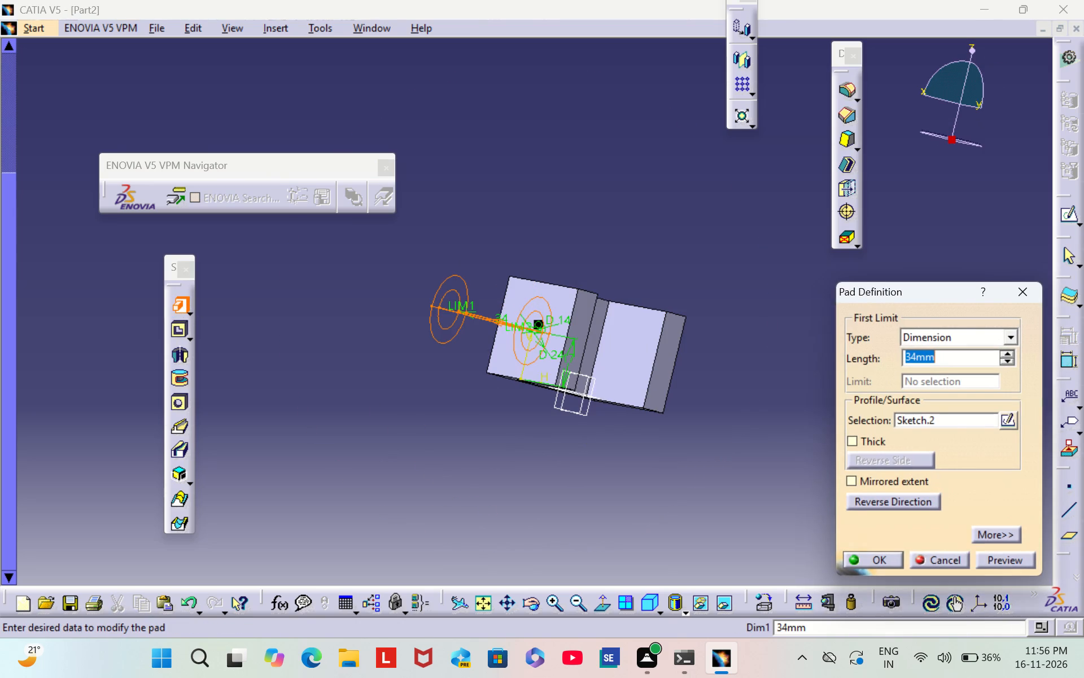
scroll(766, 377, "down", 1)
middle_click_drag(767, 375, 596, 366)
right_click_drag(767, 373, 596, 366)
middle_click_drag(596, 366, 596, 367)
left_click(952, 354)
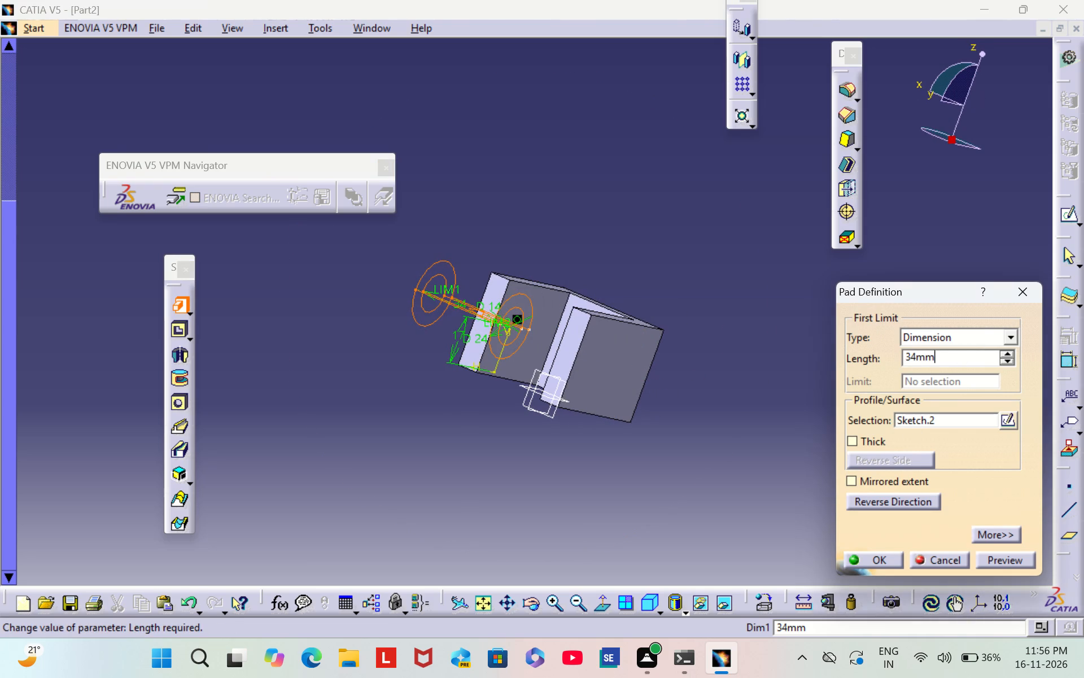
key("BackSpace")
key("BackSpace")
key("BackSpace")
key("BackSpace")
key("BackSpace")
key("BackSpace")
key("BackSpace")
key("BackSpace")
key("BackSpace")
key("BackSpace")
key("BackSpace")
type("13")
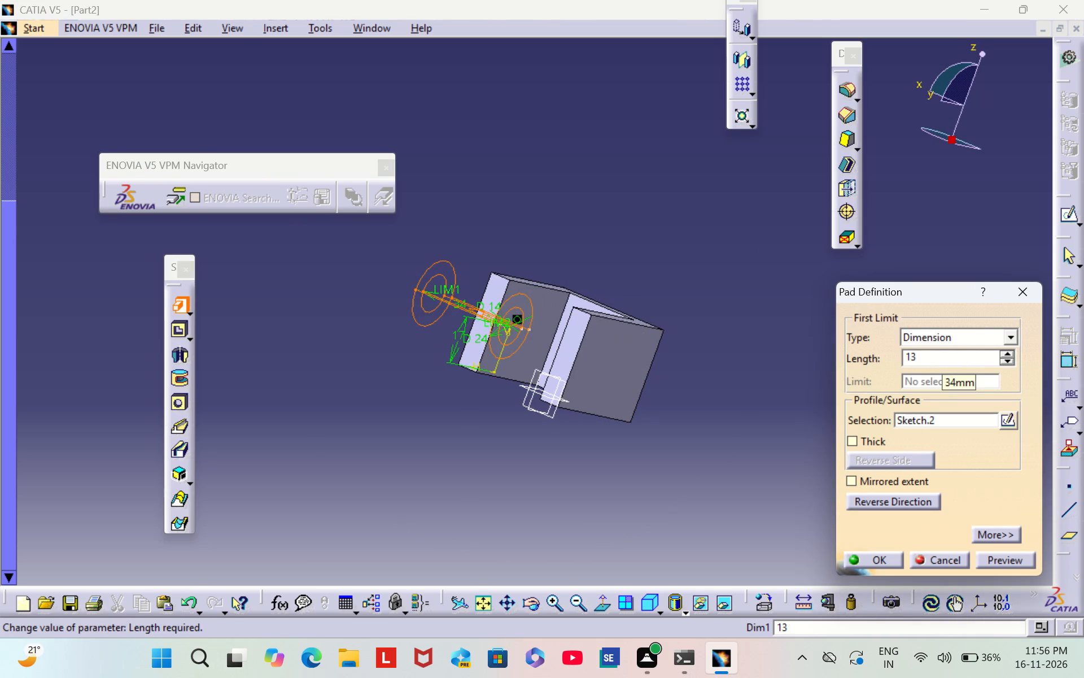
key("Return")
Mirror the hollow cylinder pad about the yz plane onto the opposite arm.
scroll(427, 474, "down", 1)
middle_click_drag(427, 474, 466, 484)
right_click_drag(430, 475, 466, 484)
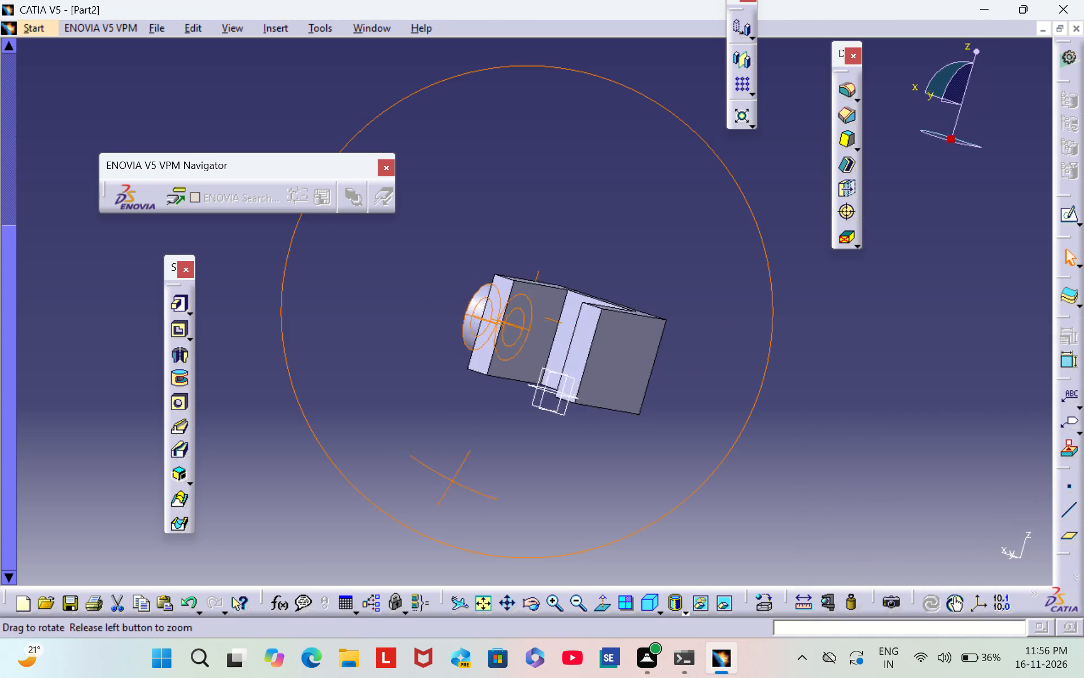
middle_click_drag(466, 484, 655, 473)
right_click_drag(466, 484, 655, 473)
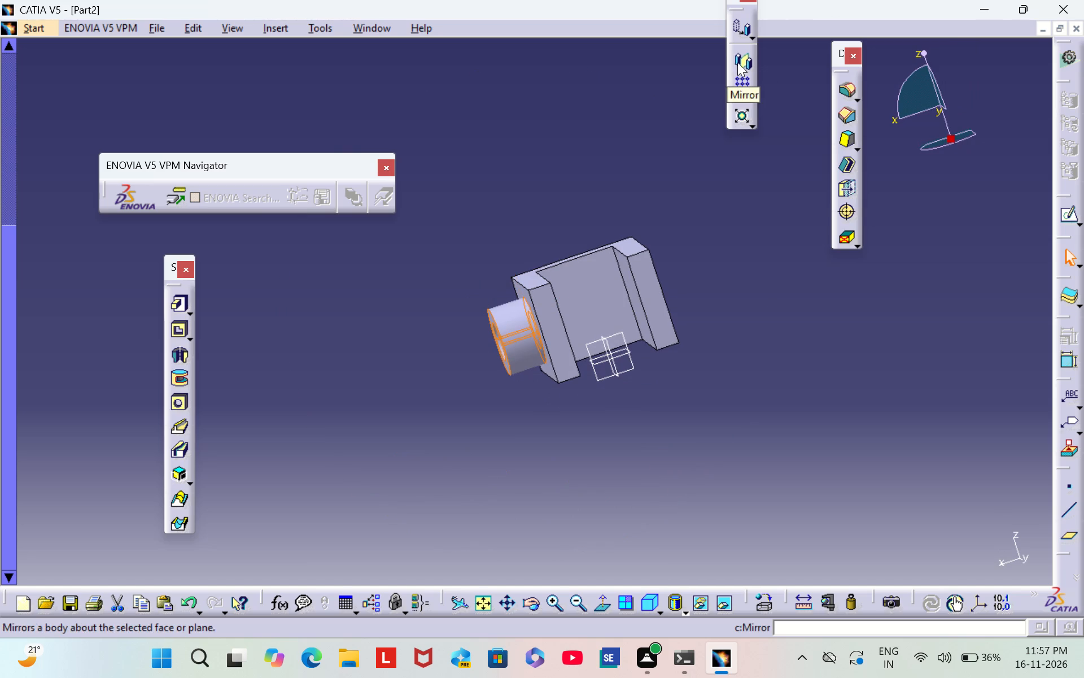
left_click(737, 62)
middle_click_drag(766, 390, 657, 258)
scroll(766, 390, "down", 1)
right_click_drag(766, 390, 657, 258)
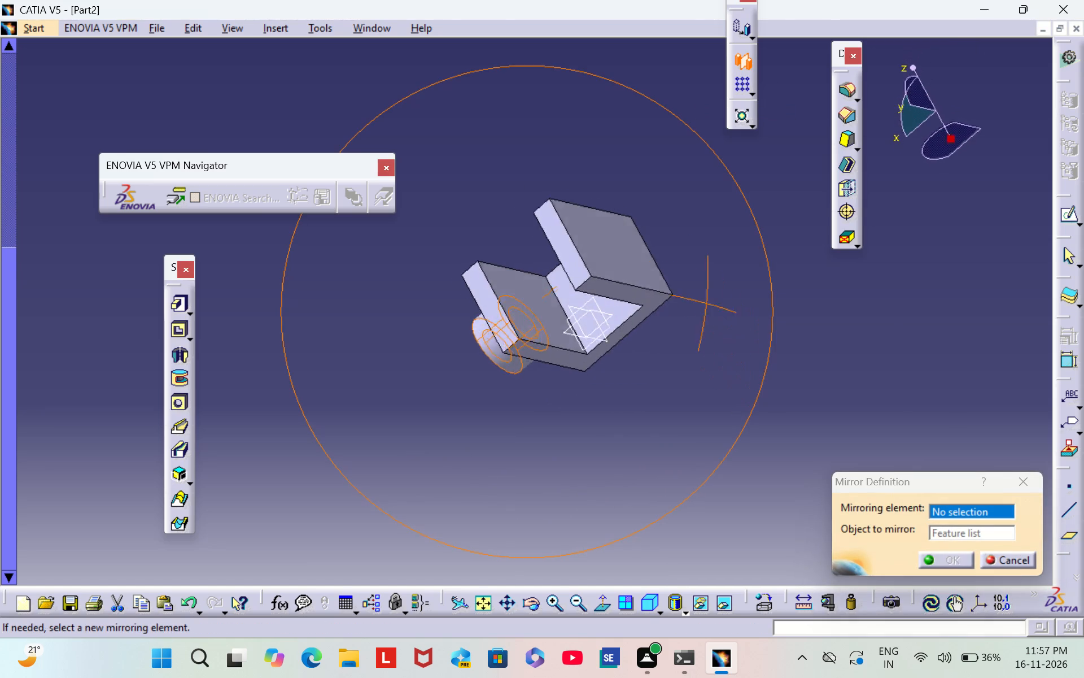
right_click_drag(657, 258, 720, 257)
middle_click_drag(657, 258, 721, 259)
middle_click_drag(709, 385, 776, 427)
scroll(709, 385, "down", 1)
right_click_drag(709, 385, 776, 427)
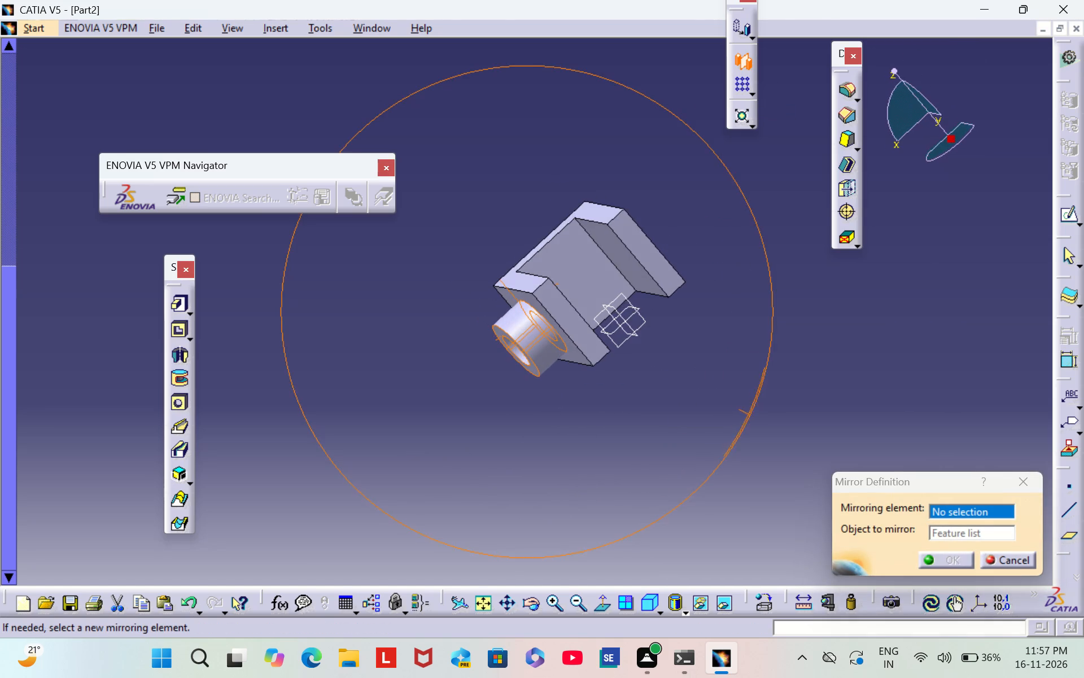
middle_click_drag(776, 427, 777, 427)
right_click_drag(776, 427, 777, 427)
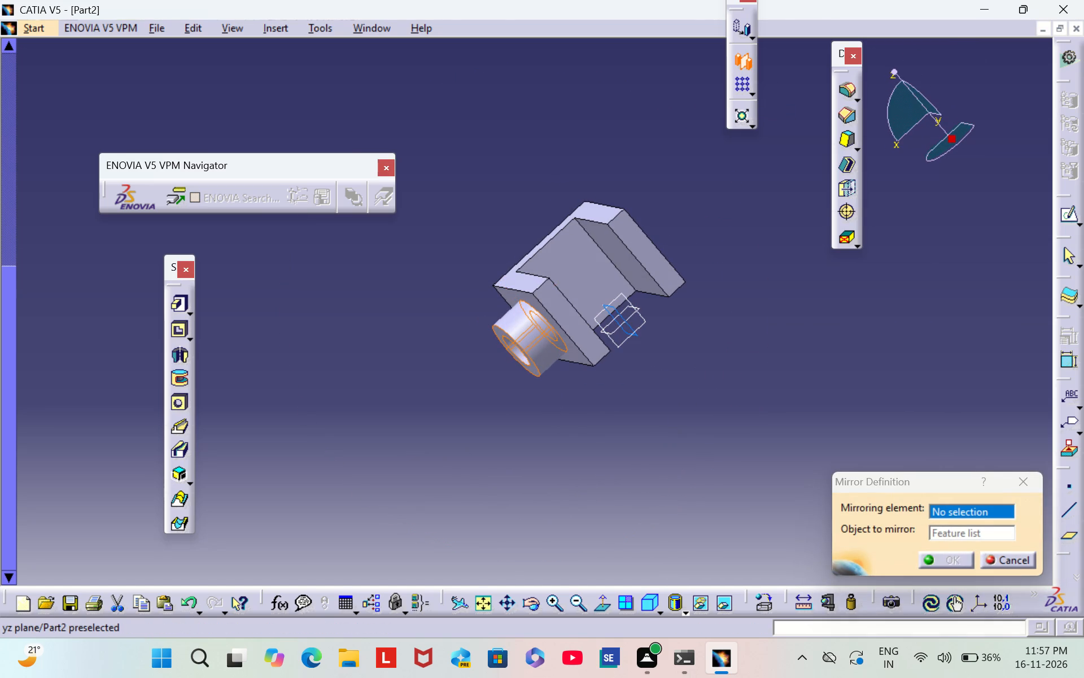
left_click(626, 326)
left_click(946, 555)
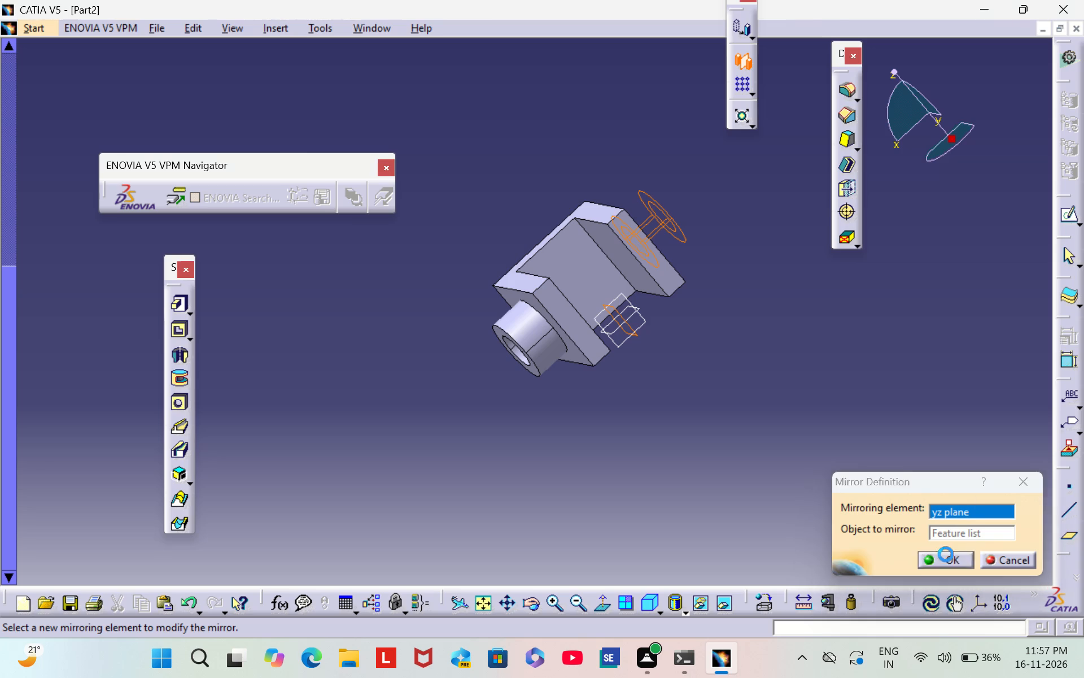
left_click(836, 377)
Sketch on the inner face of the arm carrying the original cylinder, projecting the cylinder's 14 mm bore circle into the sketch.
scroll(836, 372, "down", 1)
middle_click_drag(836, 371, 561, 398)
right_click_drag(836, 371, 561, 398)
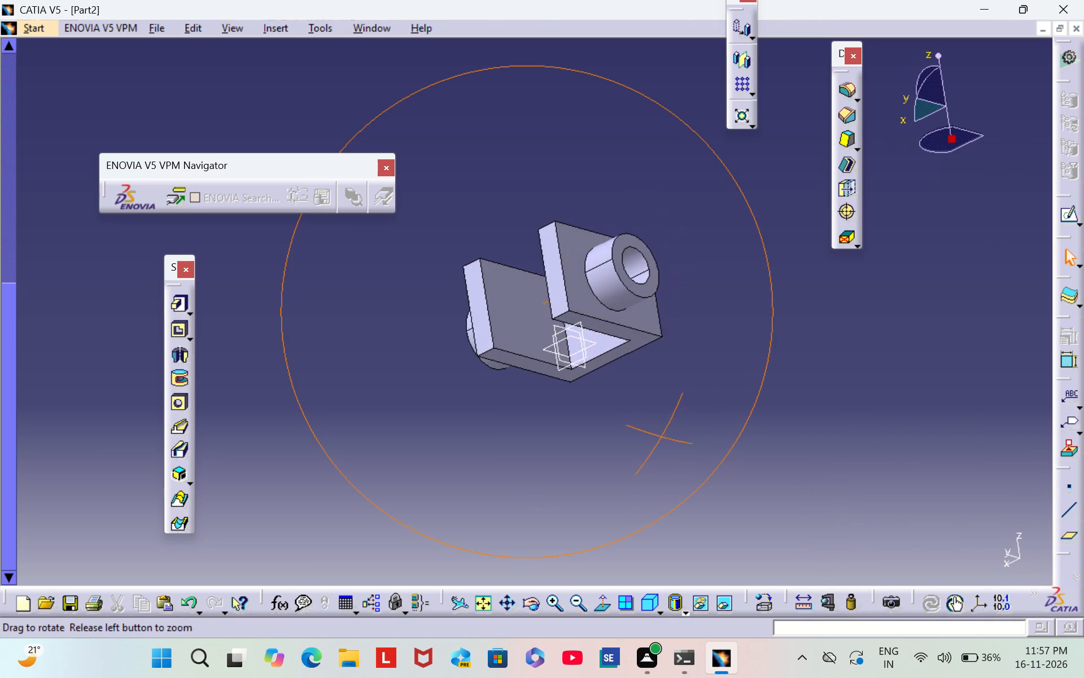
right_click_drag(561, 398, 547, 419)
middle_click_drag(561, 398, 547, 419)
left_click(500, 330)
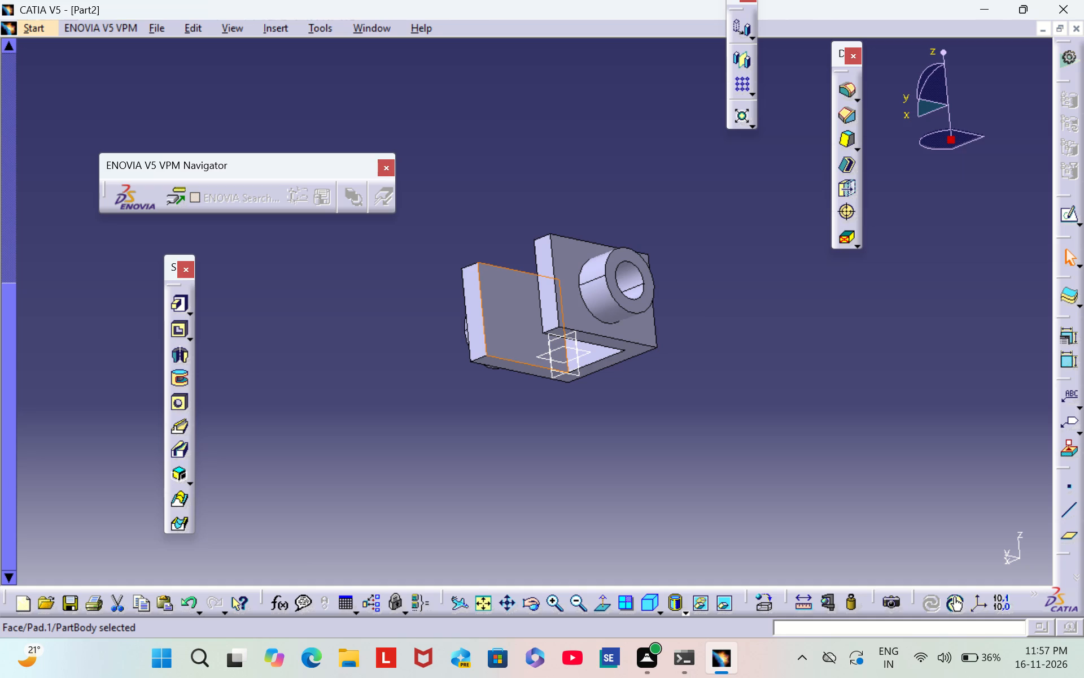
middle_click_drag(429, 357, 450, 357)
scroll(429, 357, "down", 1)
right_click_drag(429, 357, 450, 357)
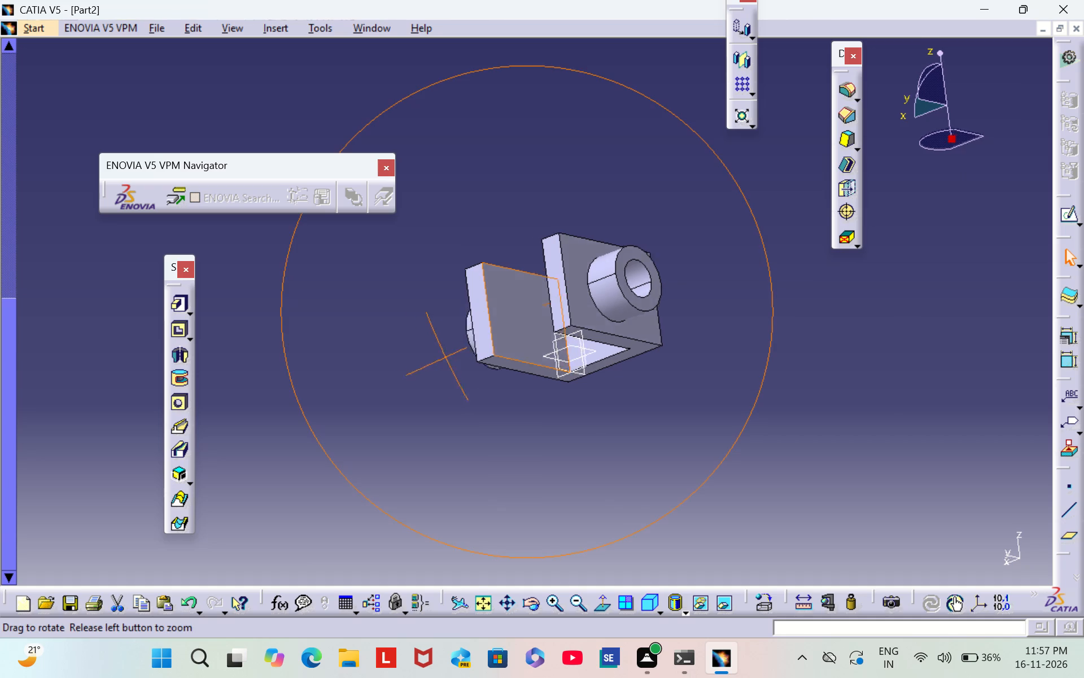
right_click_drag(450, 357, 706, 284)
middle_click_drag(450, 357, 706, 284)
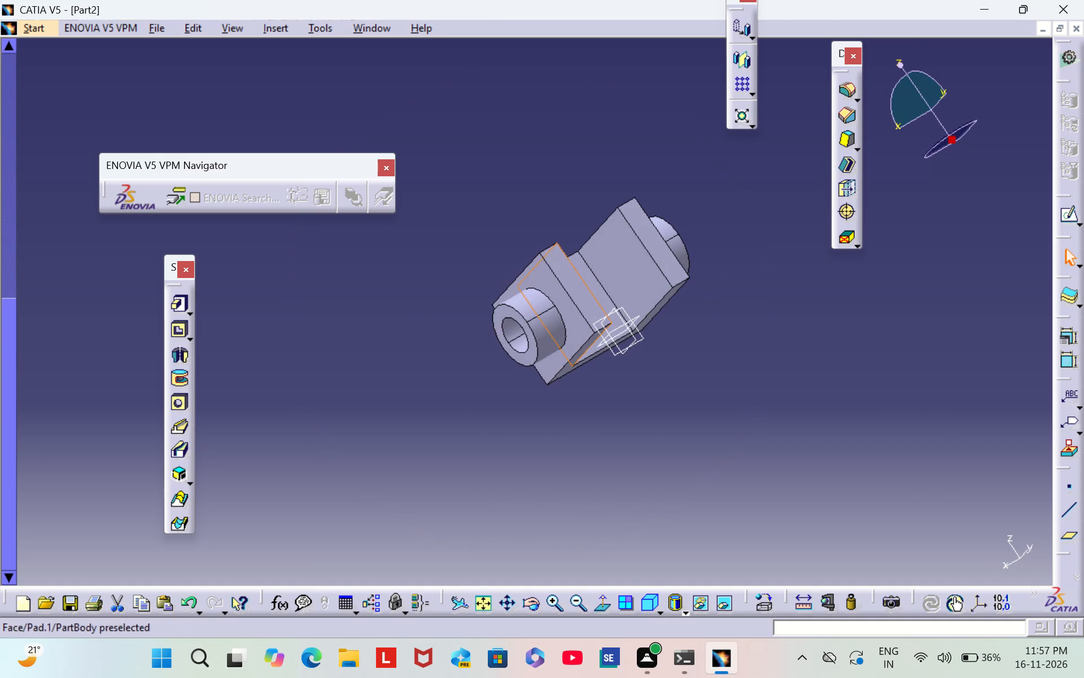
middle_click_drag(768, 280, 580, 411)
scroll(768, 279, "down", 1)
right_click_drag(768, 277, 579, 414)
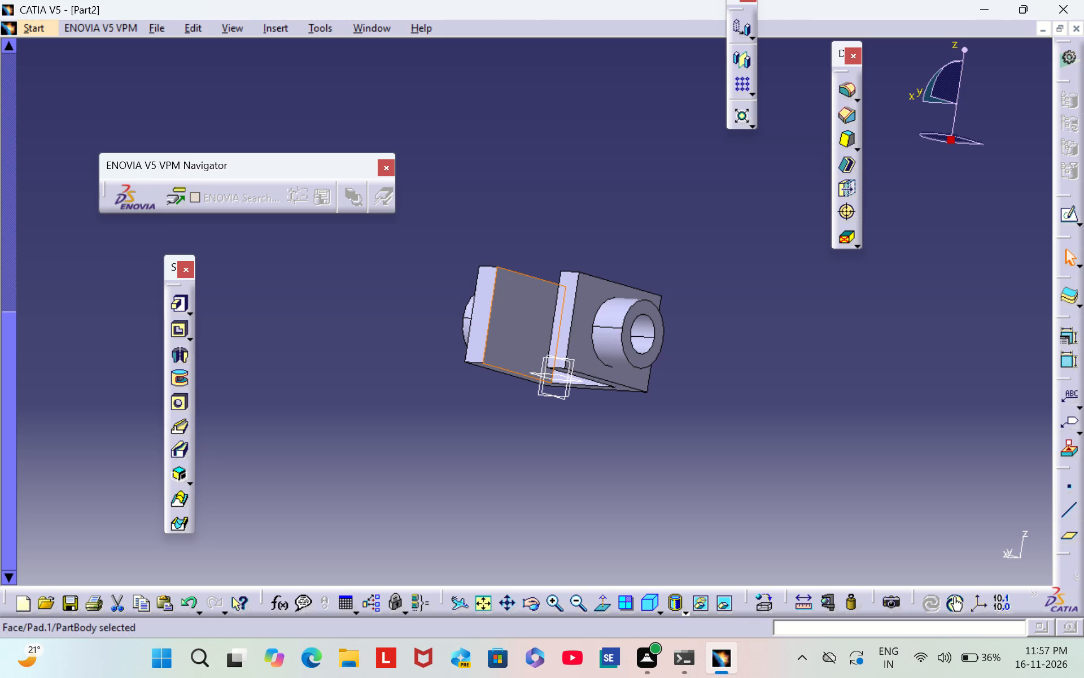
left_click(1065, 214)
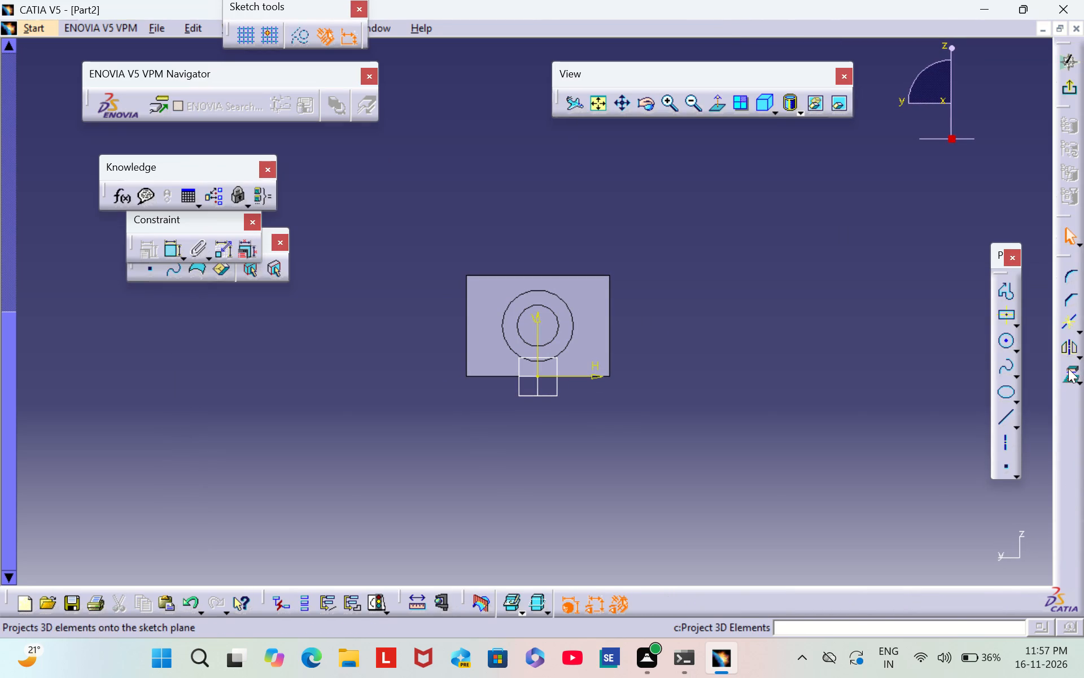
left_click(1068, 368)
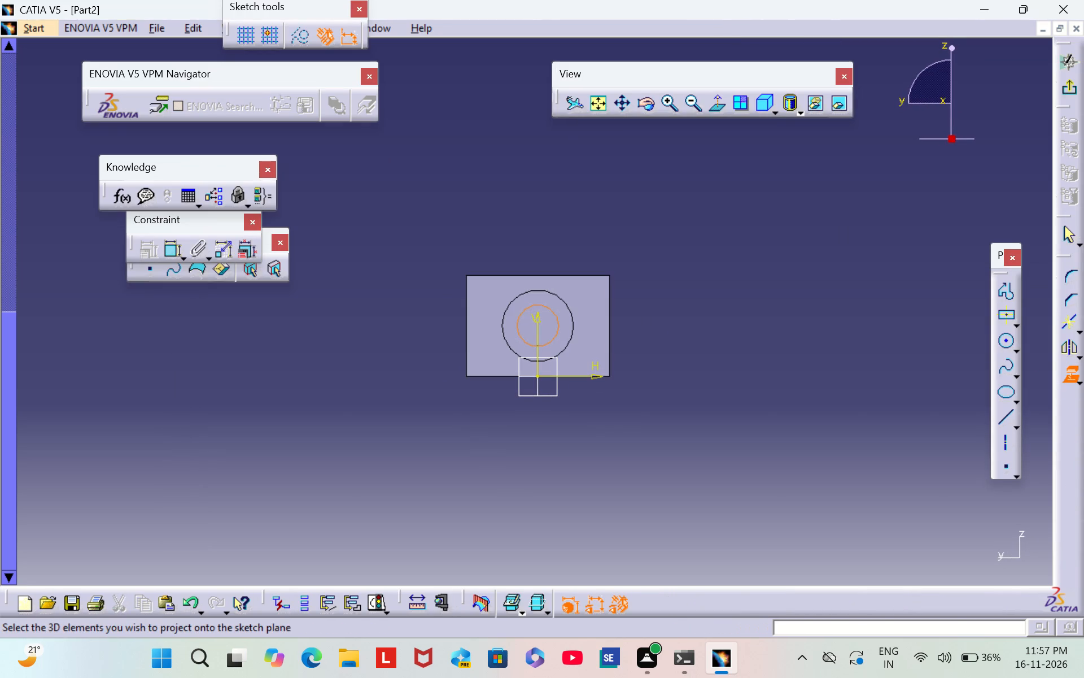
left_click(552, 334)
left_click(1065, 92)
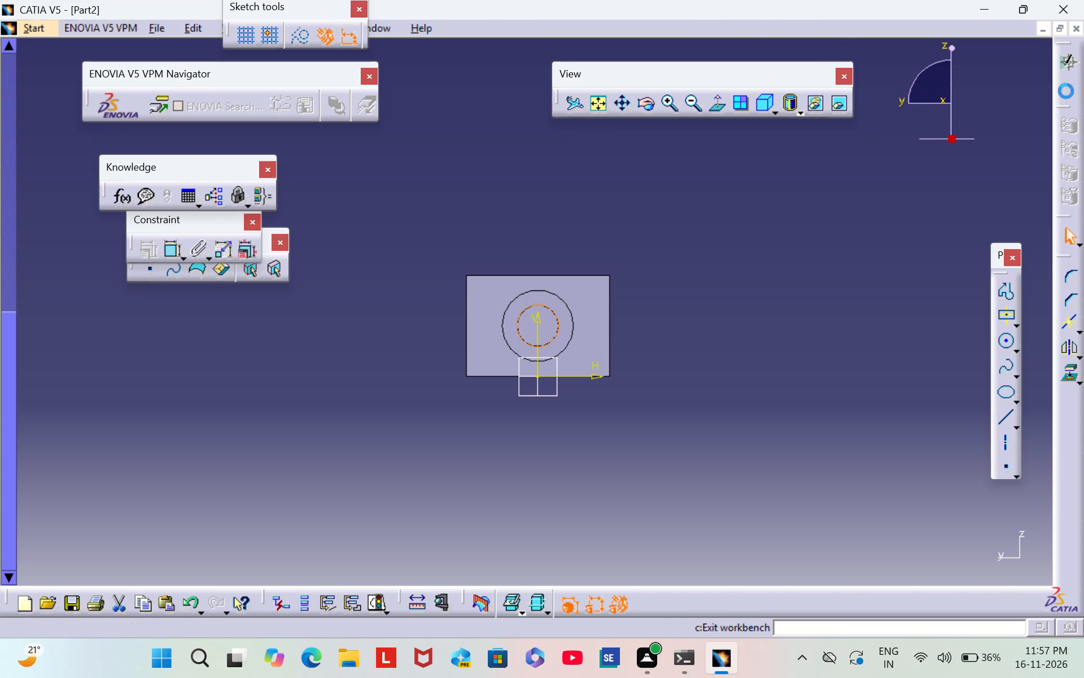
Pocket the projected bore circle 13 mm deep through the arm carrying the original cylinder.
scroll(379, 468, "down", 1)
middle_click_drag(379, 467, 416, 459)
right_click_drag(379, 465, 416, 459)
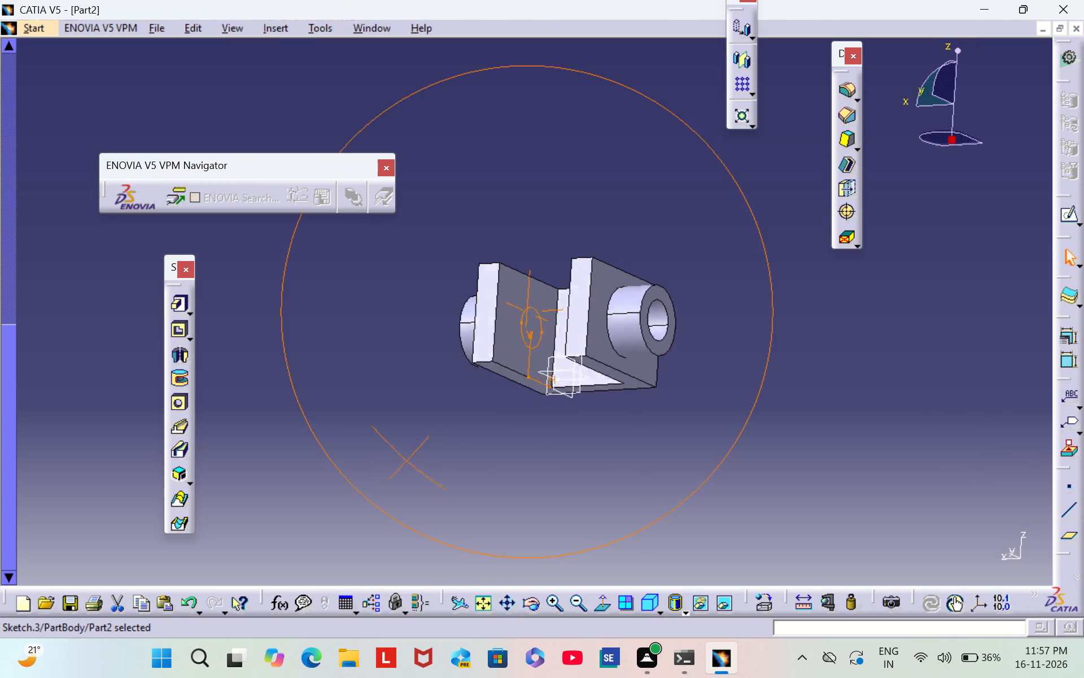
right_click_drag(416, 459, 390, 498)
middle_click_drag(416, 459, 390, 498)
left_click(176, 330)
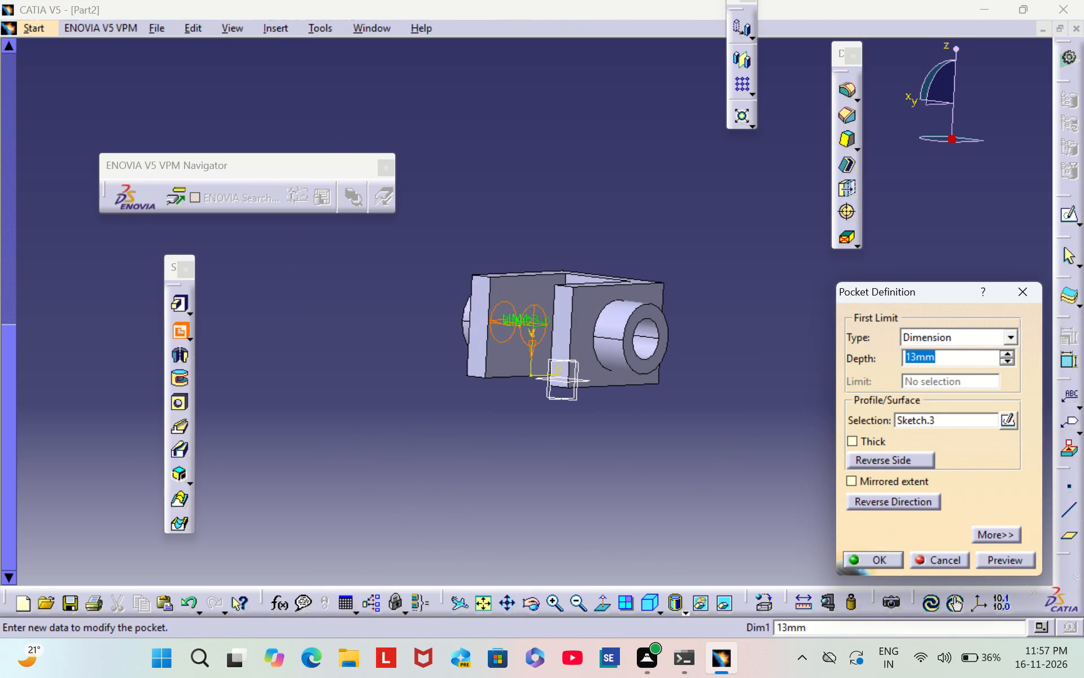
scroll(442, 461, "down", 1)
middle_click_drag(442, 461, 617, 355)
right_click_drag(442, 461, 617, 355)
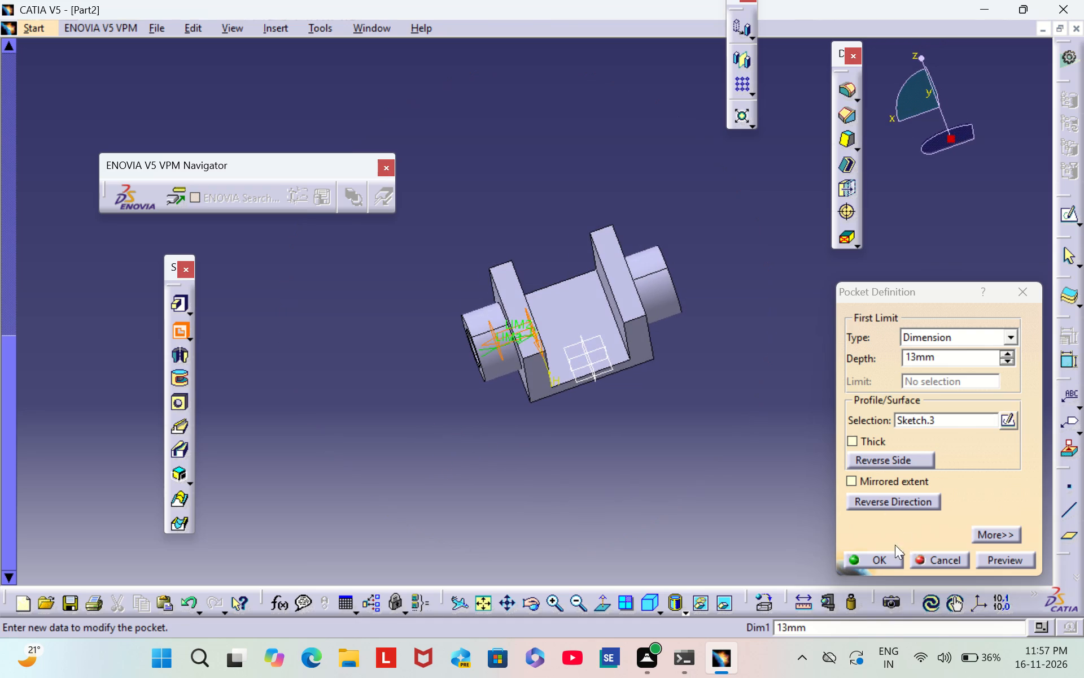
left_click(887, 558)
left_click(806, 301)
Sketch on the inner face of the opposite arm, projecting the mirrored cylinder's bore circle, and exit the sketch.
scroll(806, 299, "down", 1)
middle_click_drag(806, 299, 805, 298)
right_click_drag(806, 299, 805, 298)
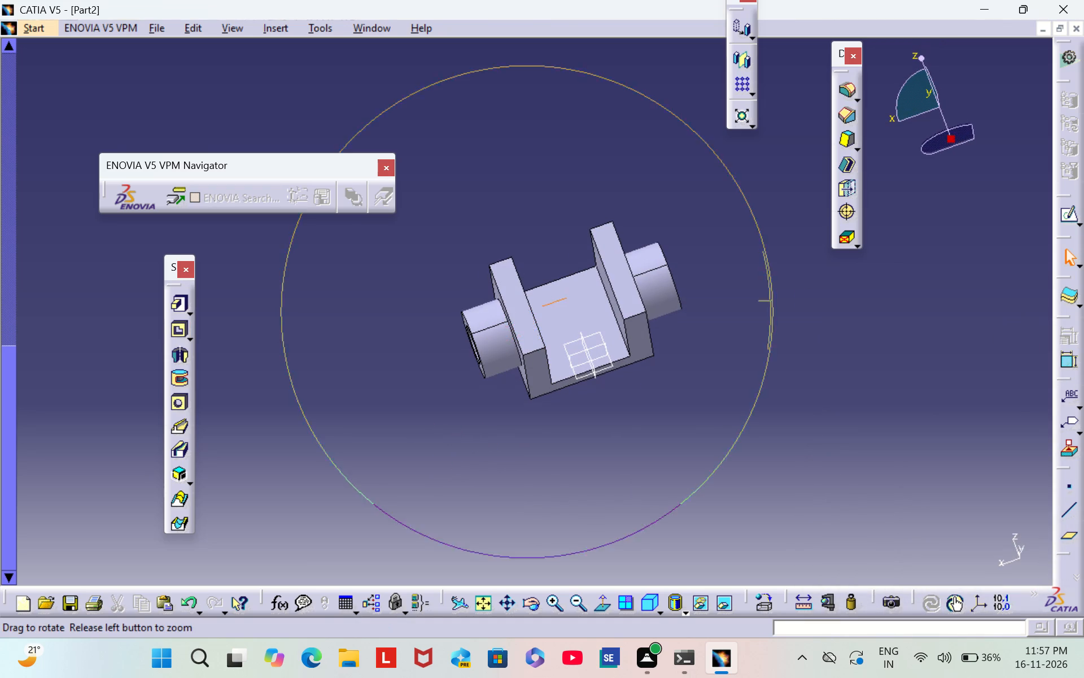
middle_click_drag(805, 298, 873, 263)
right_click_drag(805, 298, 873, 263)
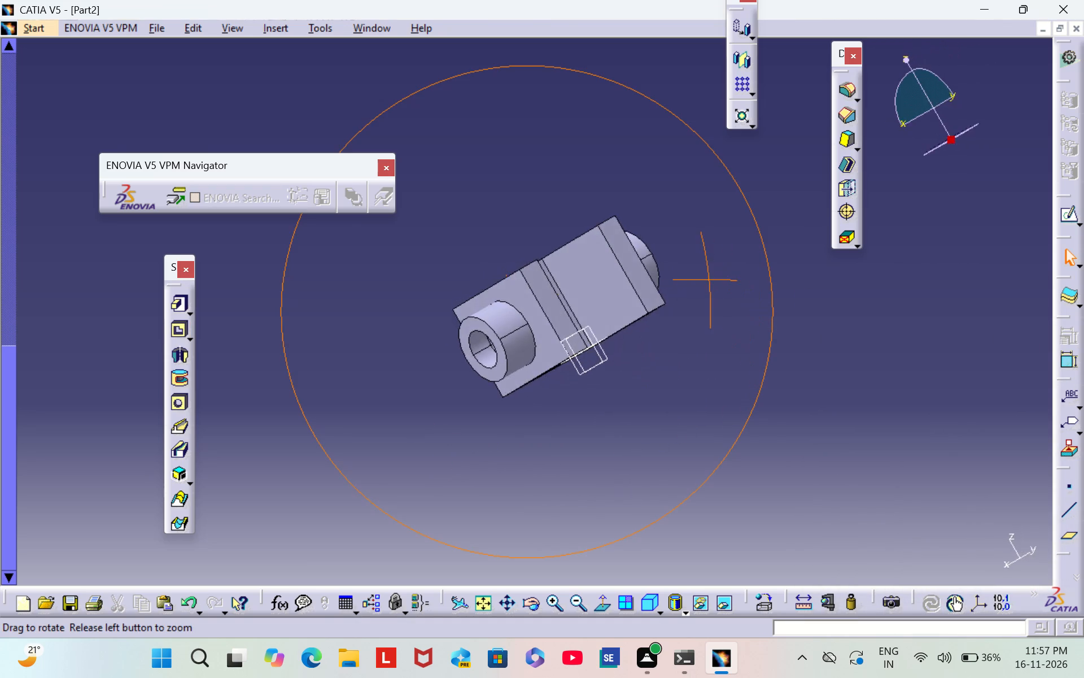
right_click_drag(873, 263, 716, 420)
middle_click_drag(873, 263, 716, 420)
scroll(438, 453, "down", 1)
middle_click_drag(438, 453, 621, 404)
right_click_drag(438, 453, 621, 404)
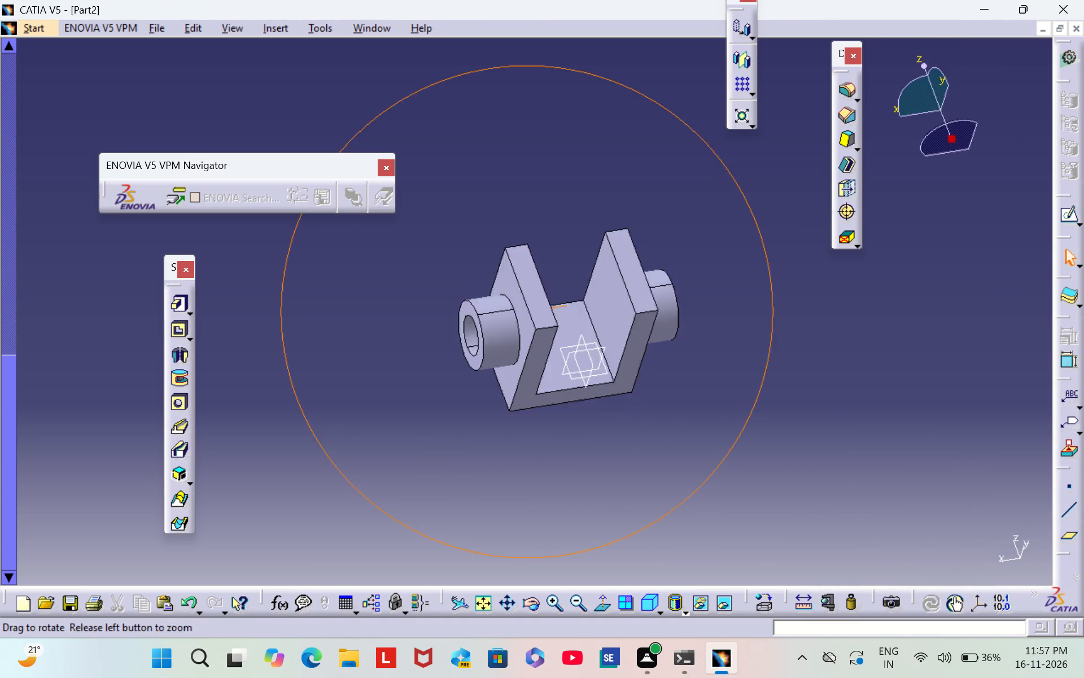
middle_click_drag(621, 404, 676, 394)
right_click_drag(621, 404, 676, 394)
left_click(614, 304)
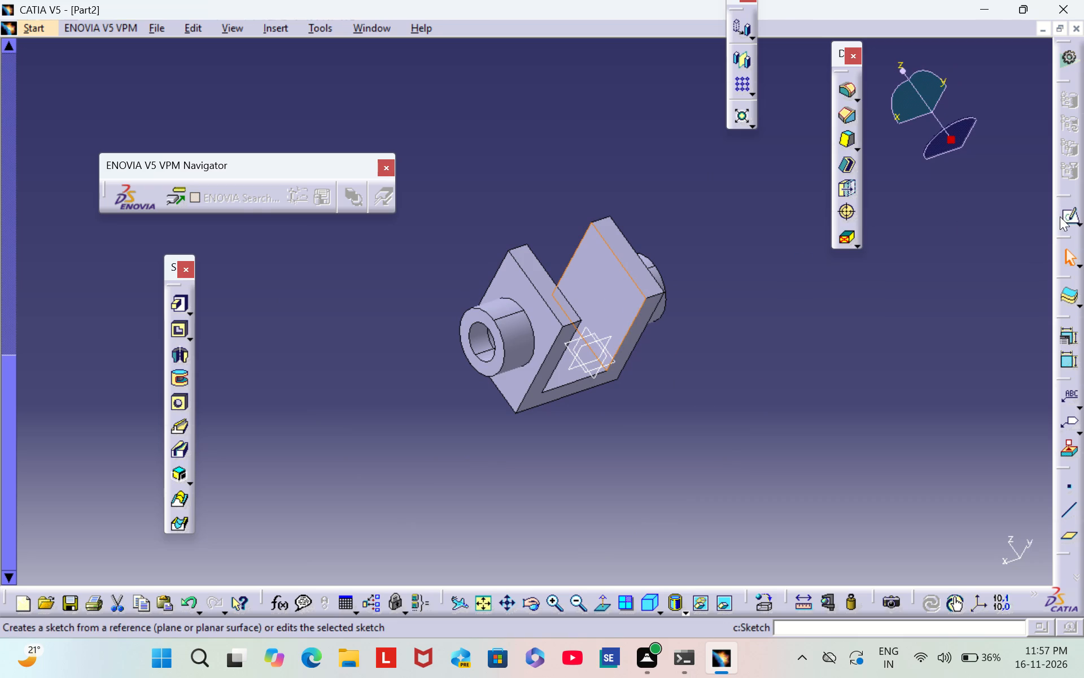
left_click(1062, 214)
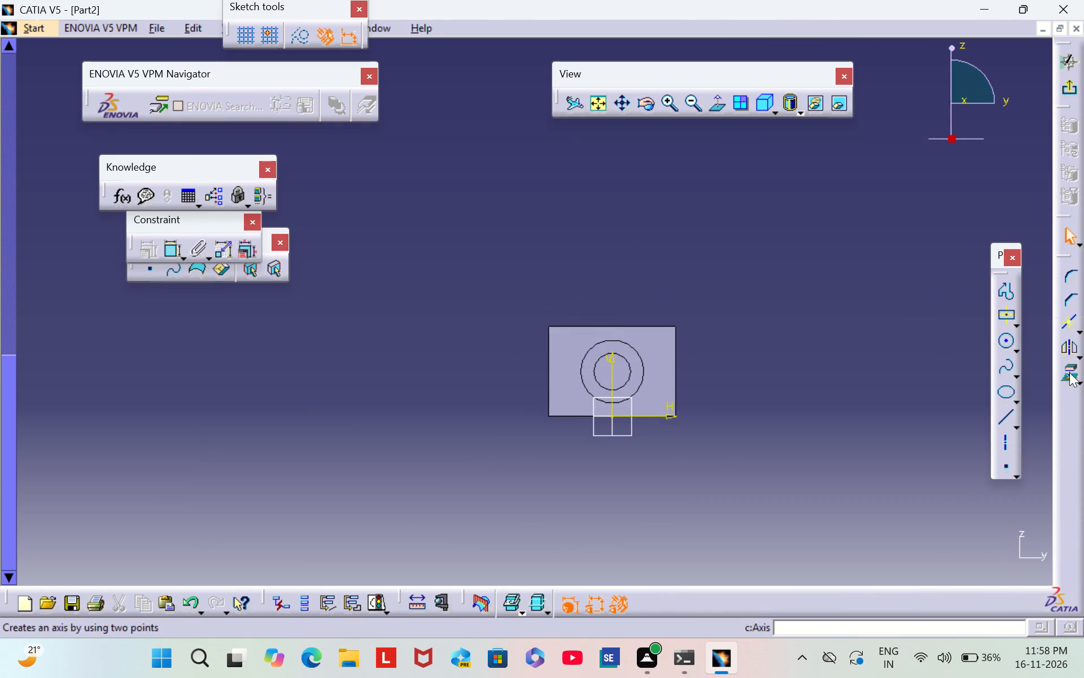
left_click(1073, 380)
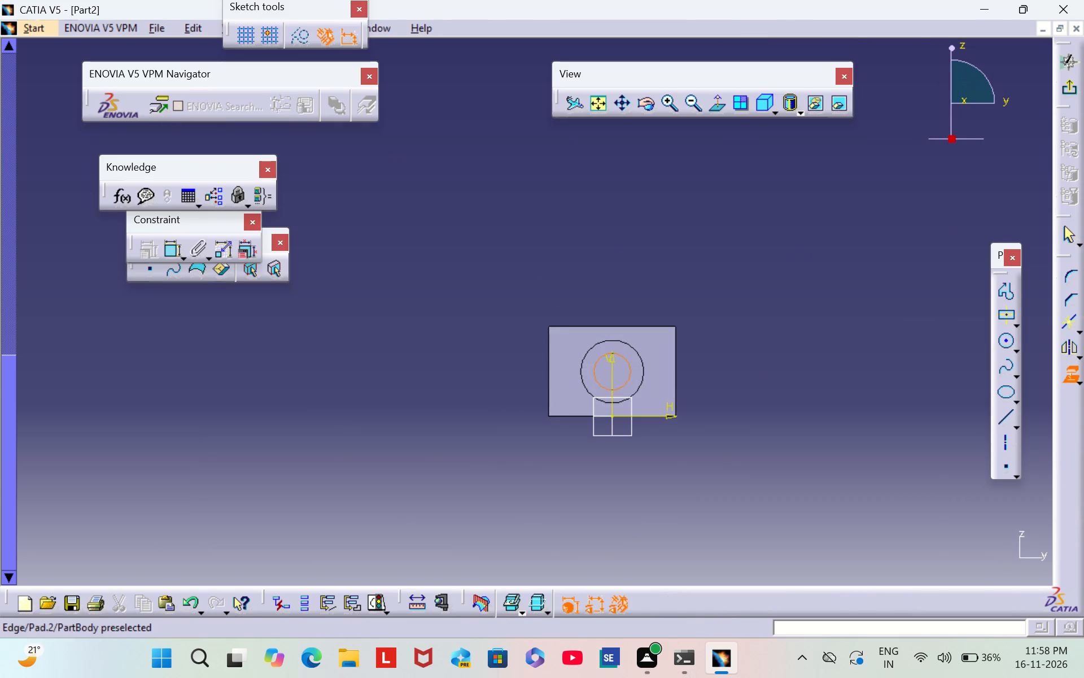
left_click(628, 380)
left_click(845, 421)
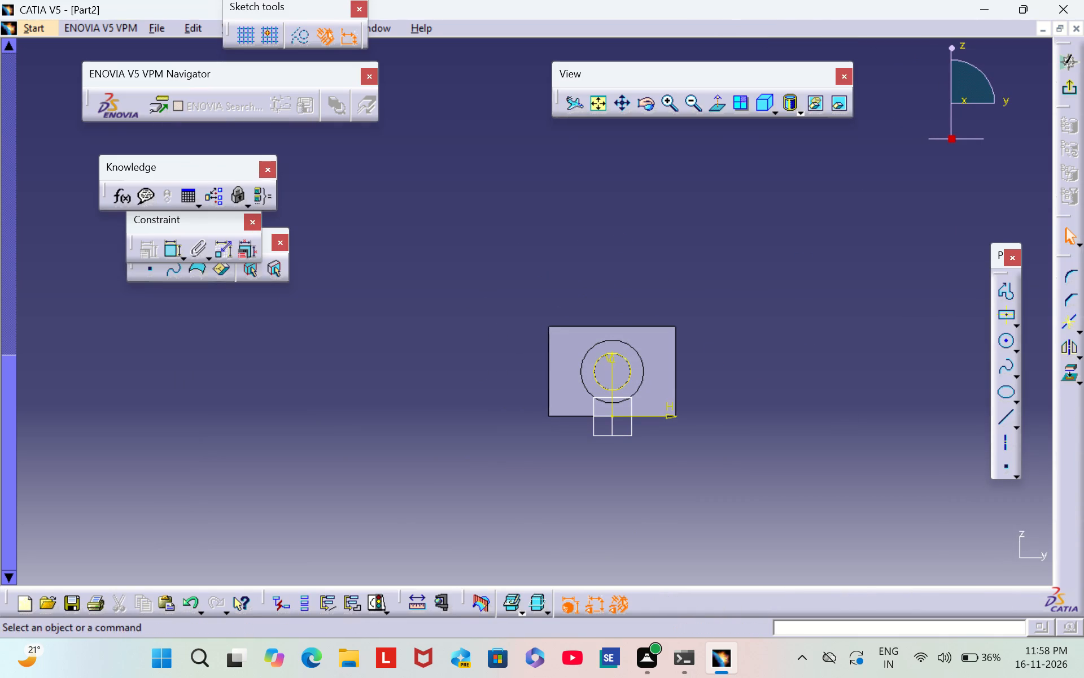
left_click(1068, 81)
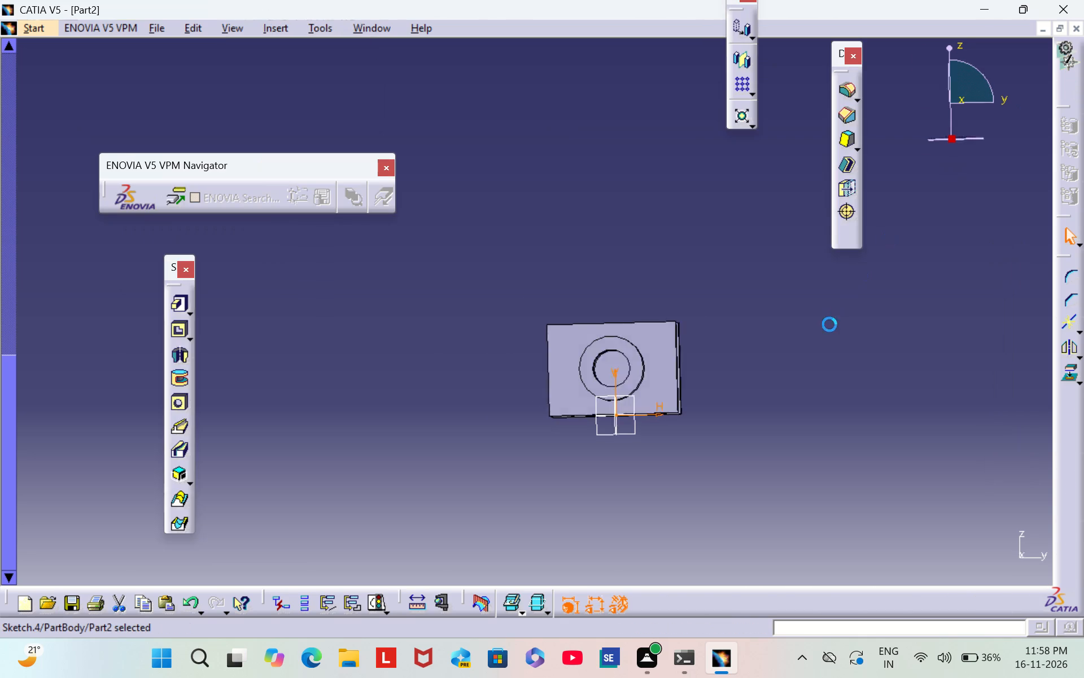
Pocket the newly projected bore circle 13 mm deep through the arm carrying the mirrored cylinder.
left_click(172, 331)
middle_click_drag(677, 349, 468, 420)
scroll(677, 349, "down", 1)
right_click_drag(677, 349, 468, 420)
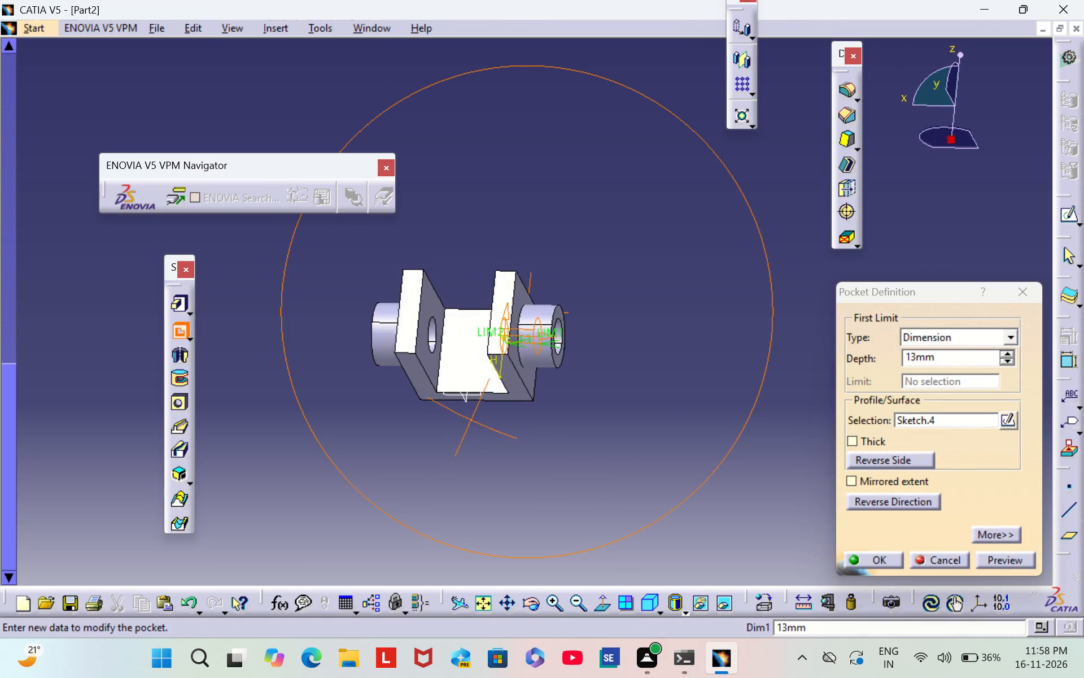
right_click_drag(468, 420, 466, 420)
middle_click_drag(468, 420, 466, 420)
left_click(873, 558)
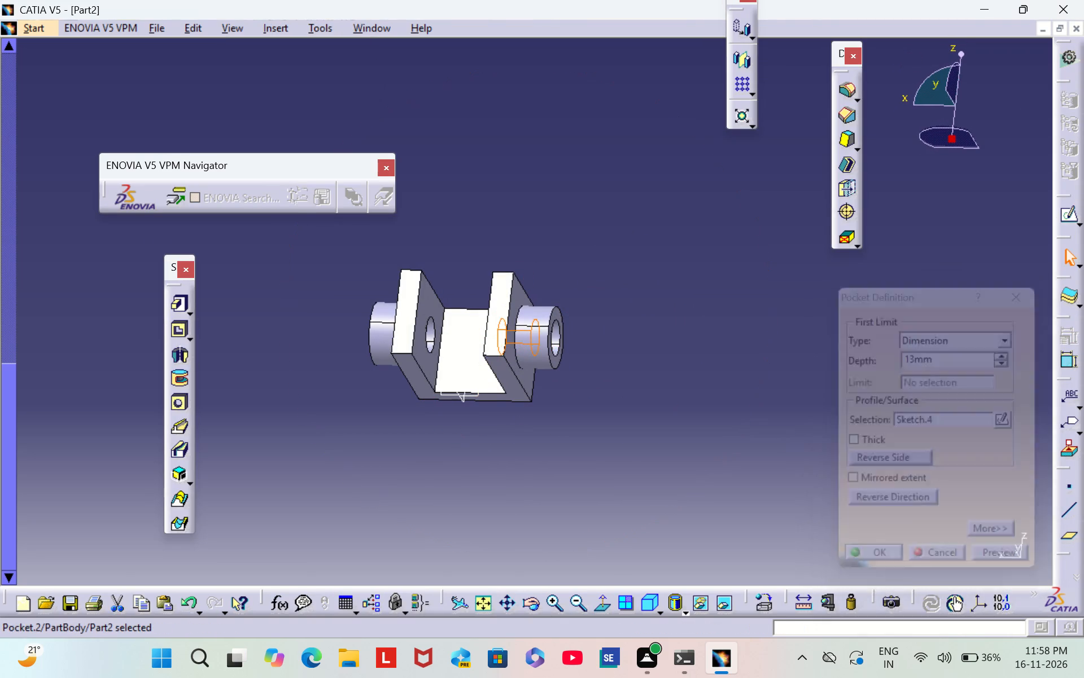
left_click(762, 410)
middle_click_drag(290, 499, 486, 414)
scroll(290, 499, "down", 1)
right_click_drag(290, 499, 487, 414)
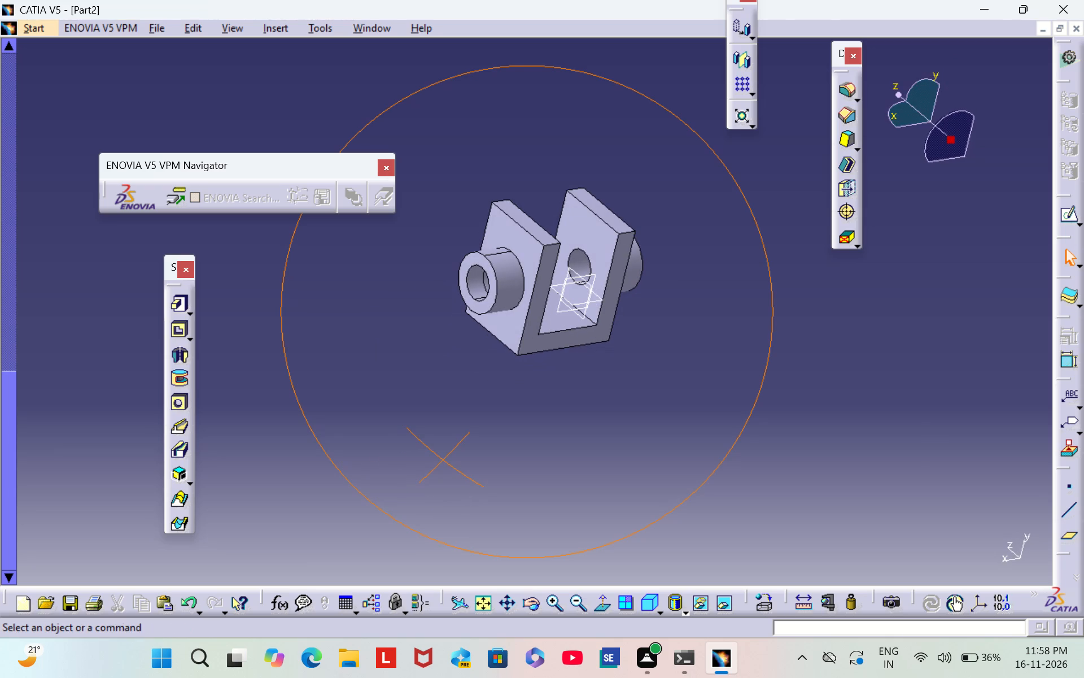
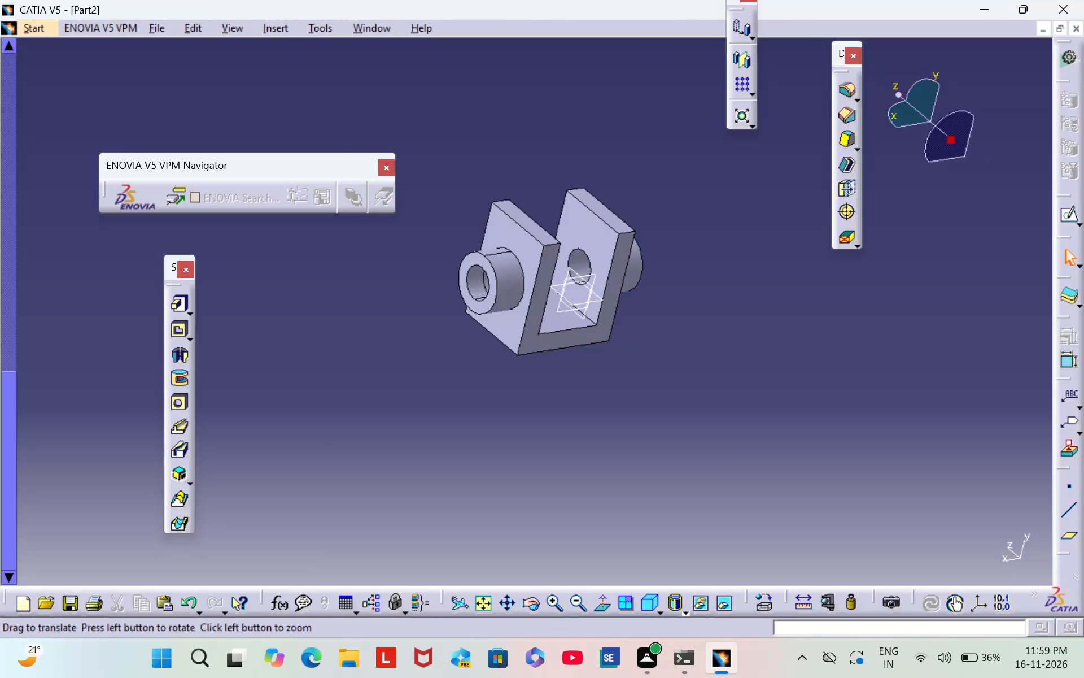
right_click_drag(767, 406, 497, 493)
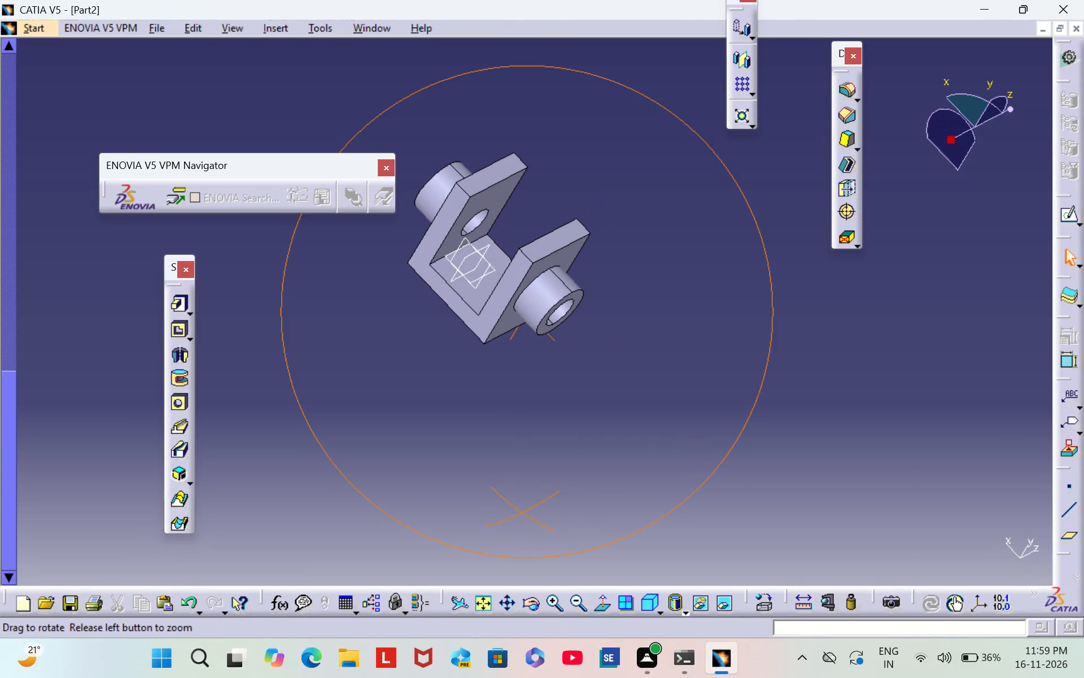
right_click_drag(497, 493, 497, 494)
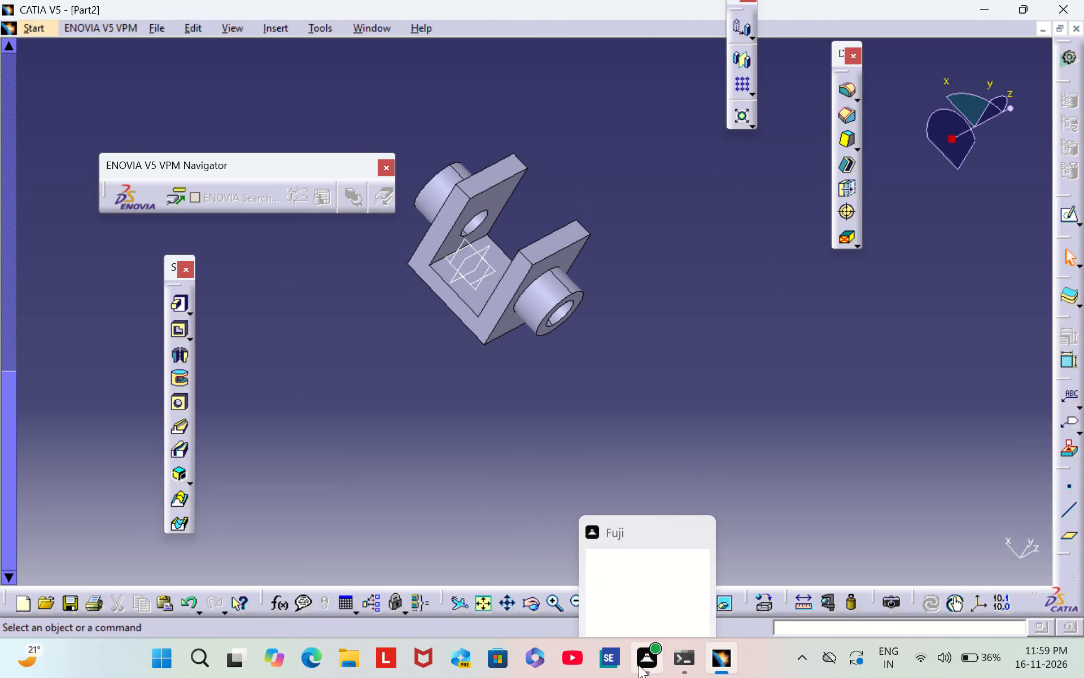
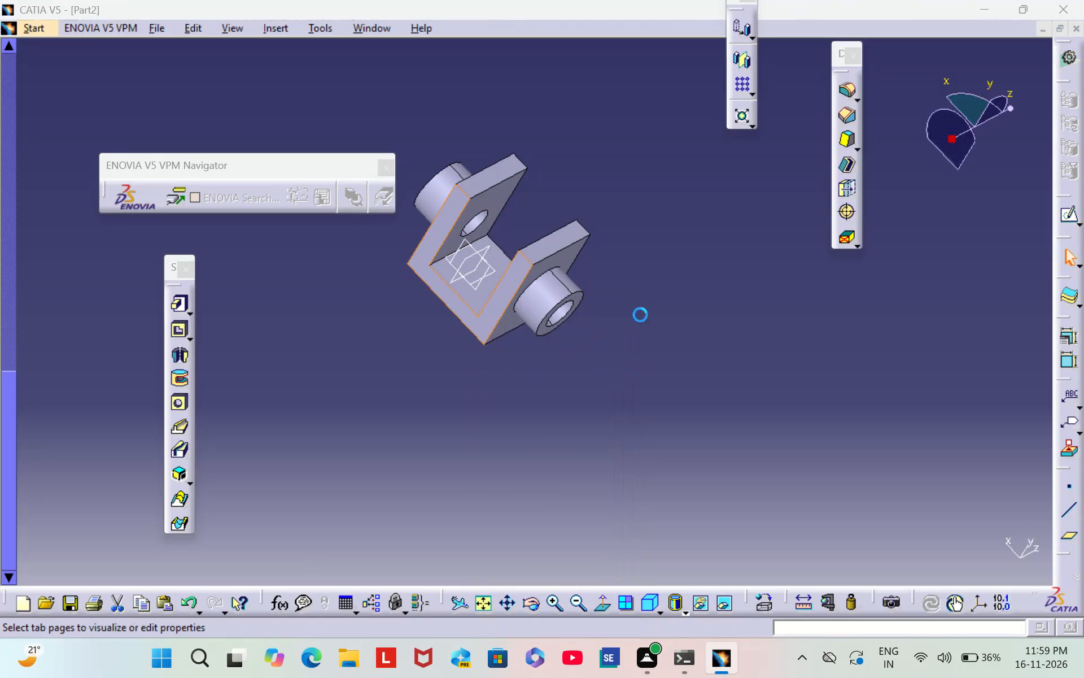
Set the fill color of the pad's selected U-shaped end face to dark red.
left_click(711, 184)
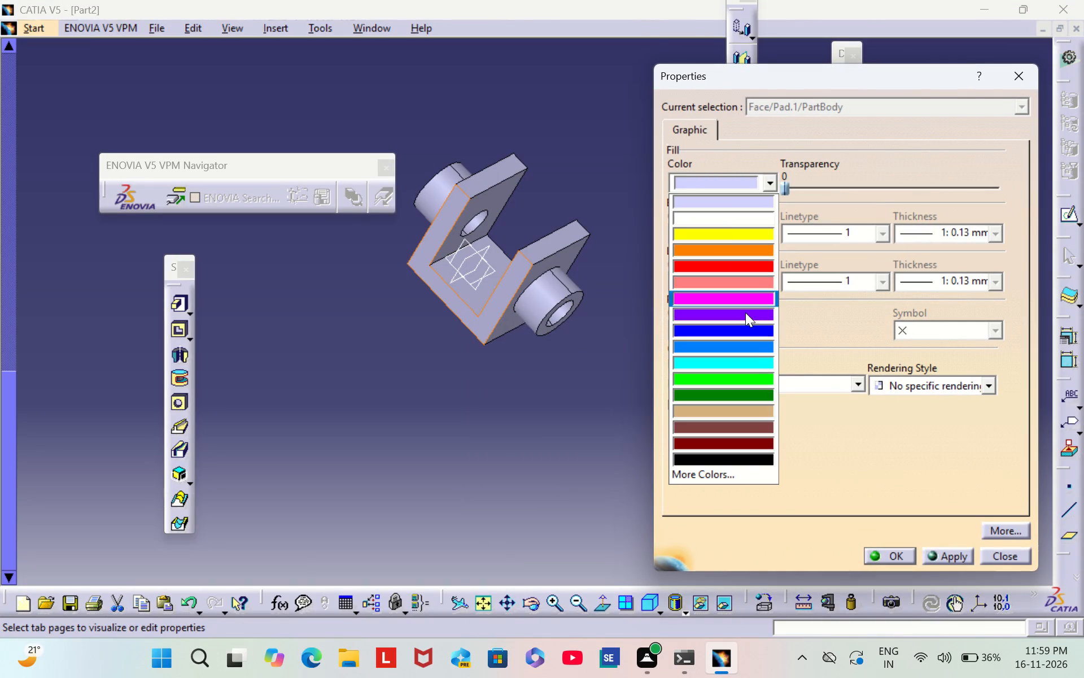
left_click(771, 436)
left_click(889, 550)
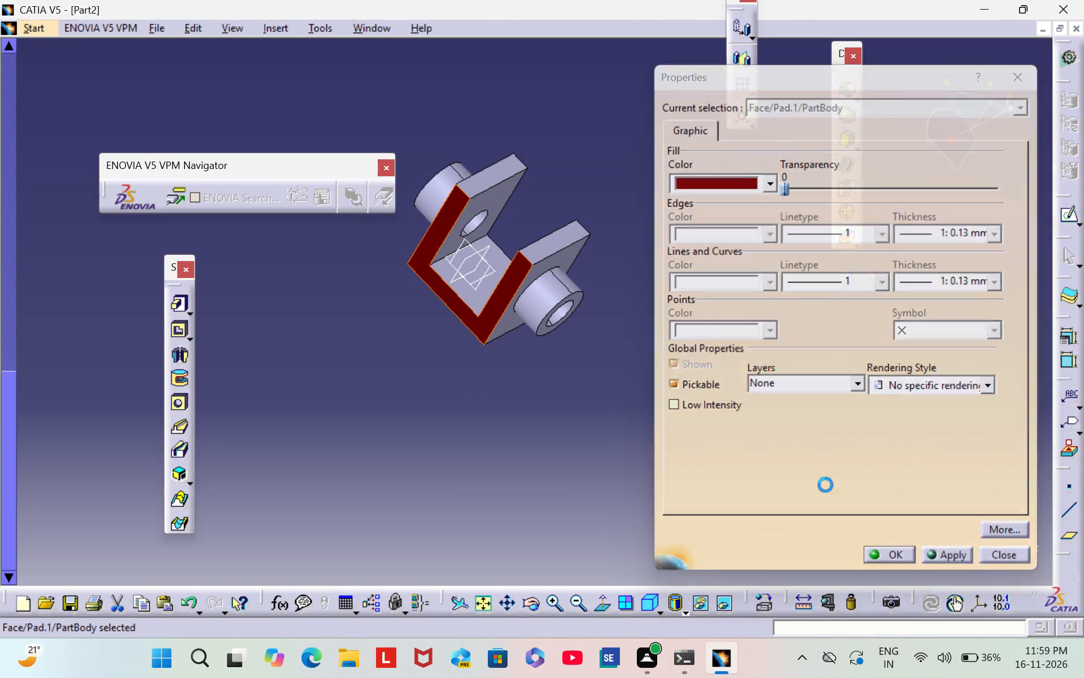
Set the fill color of the outer side face of the arm around the near cylinder's base to dark red.
right_click(534, 268)
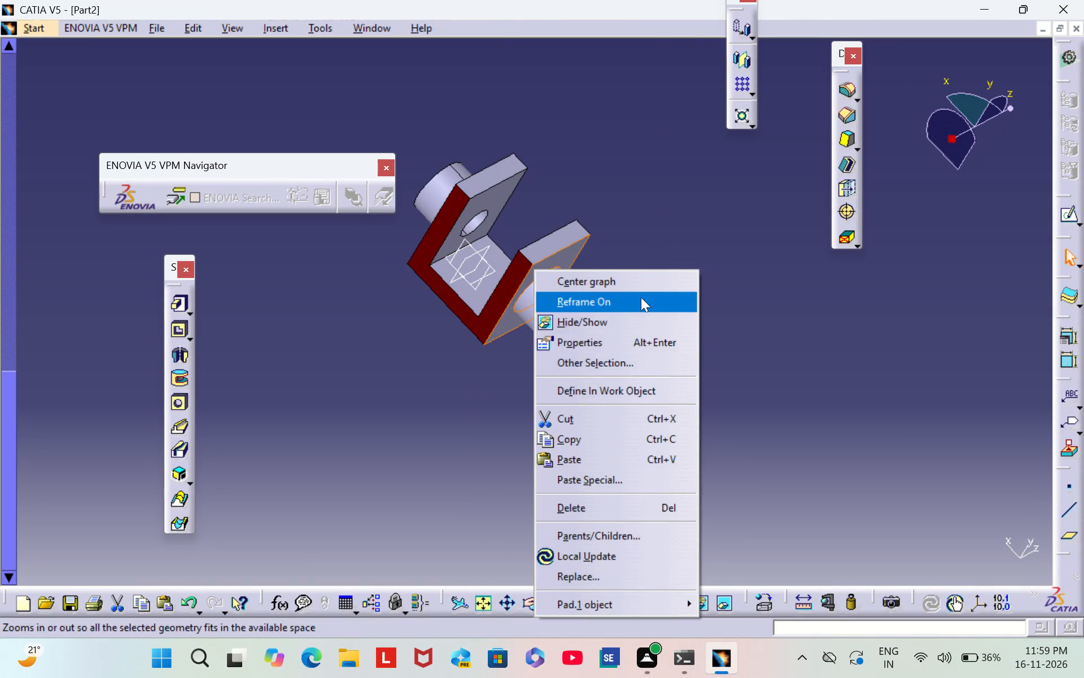
left_click(631, 336)
left_click(731, 180)
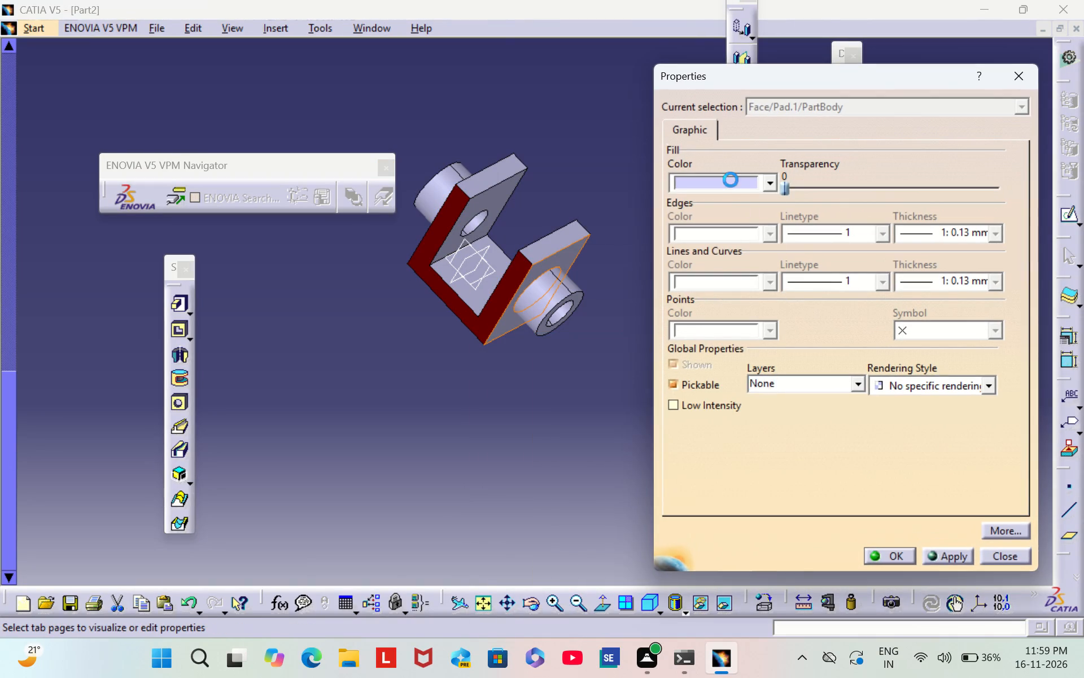
left_click(778, 448)
left_click(894, 551)
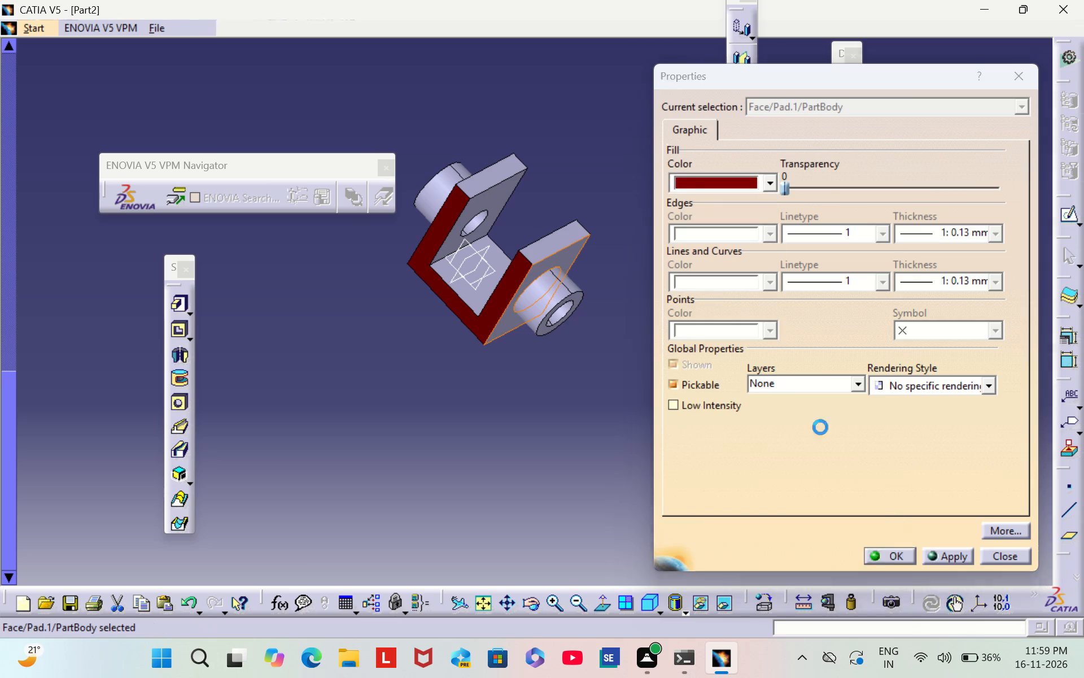
Set the fill color of the opposite U-shaped end face of the pad to dark red and clear the selection.
scroll(768, 308, "down", 1)
middle_click_drag(767, 307, 384, 406)
right_click_drag(767, 306, 384, 406)
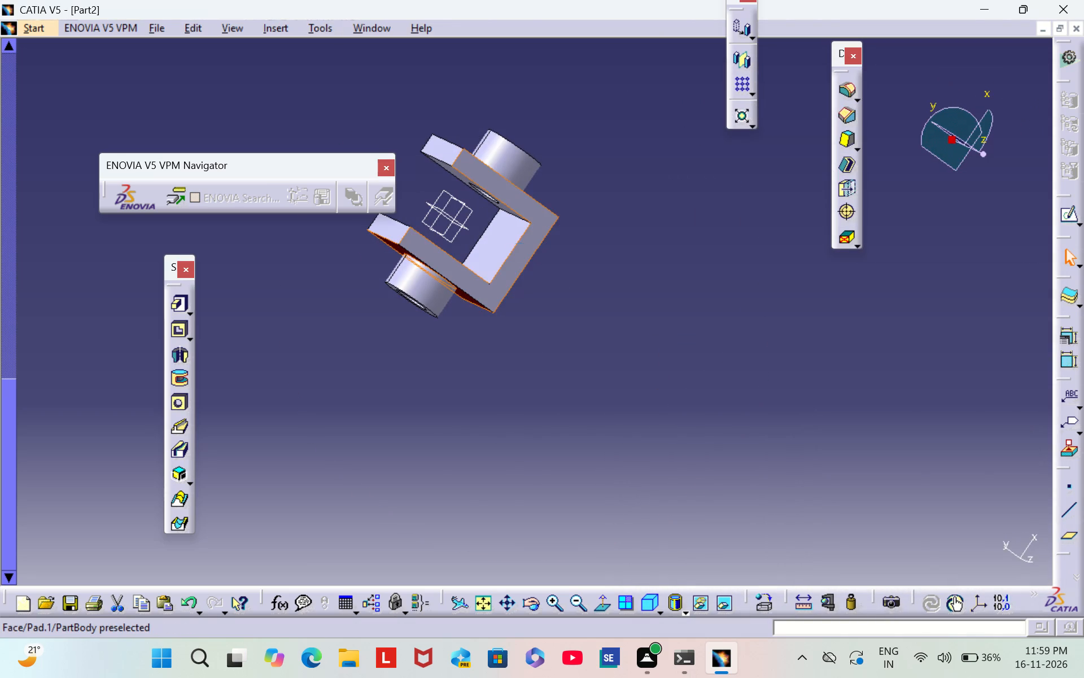
right_click(519, 251)
left_click(571, 320)
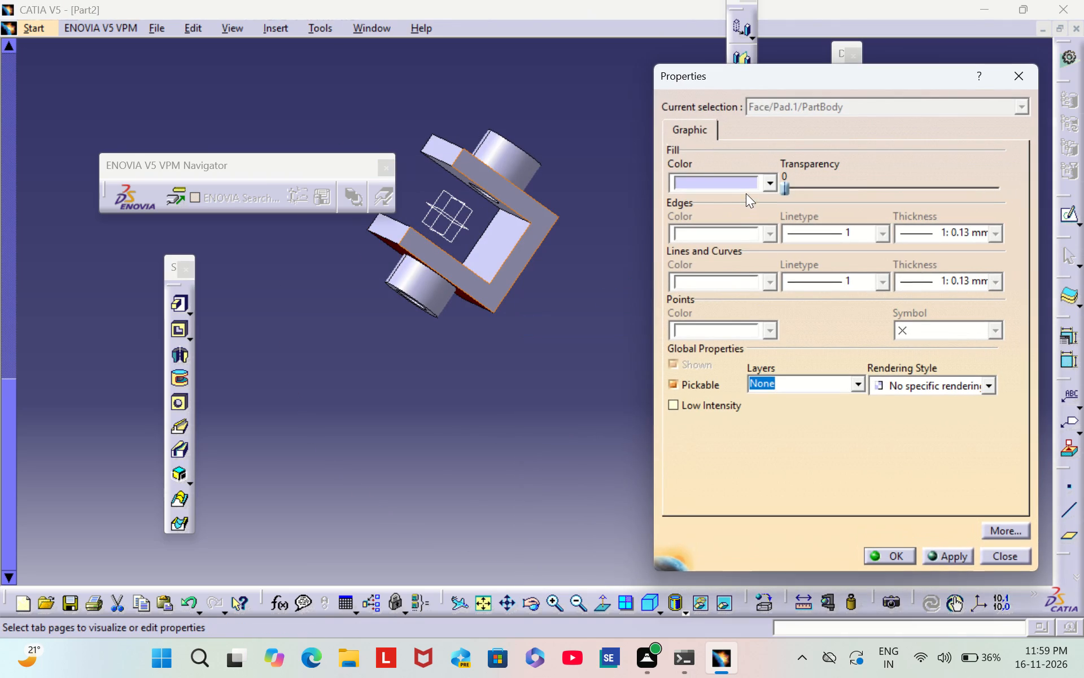
left_click(741, 186)
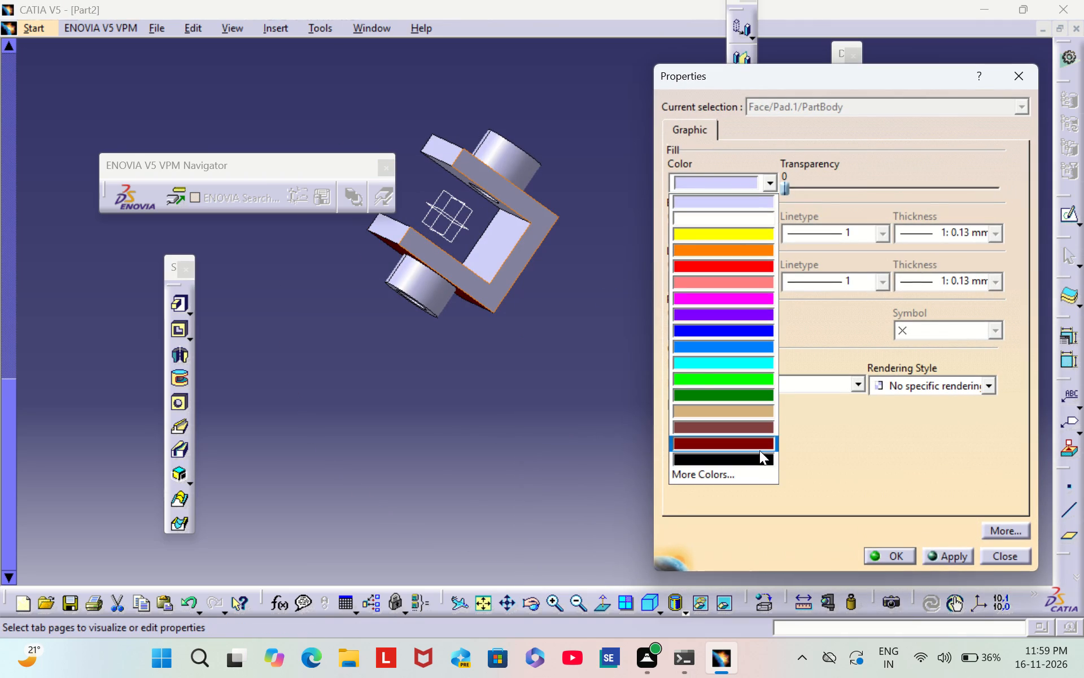
left_click(757, 443)
left_click(890, 551)
left_click(711, 294)
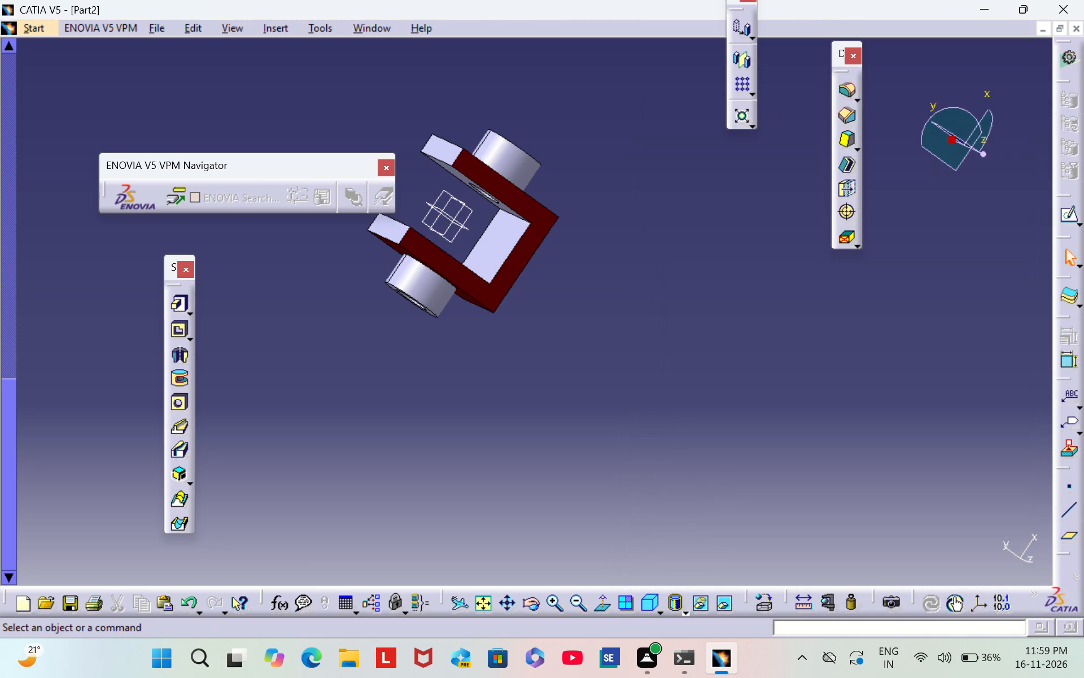
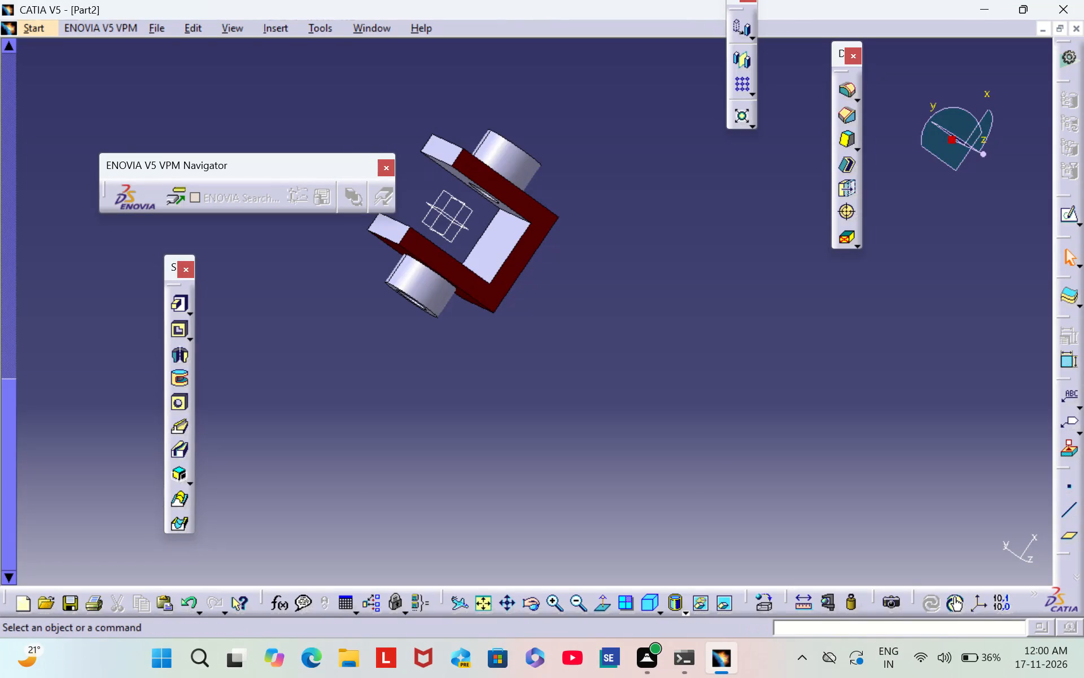
Set the fill color of the inner face of the arm carrying the original cylinder to dark red.
scroll(261, 380, "down", 1)
middle_click_drag(262, 378, 609, 435)
right_click_drag(264, 376, 609, 435)
right_click(463, 242)
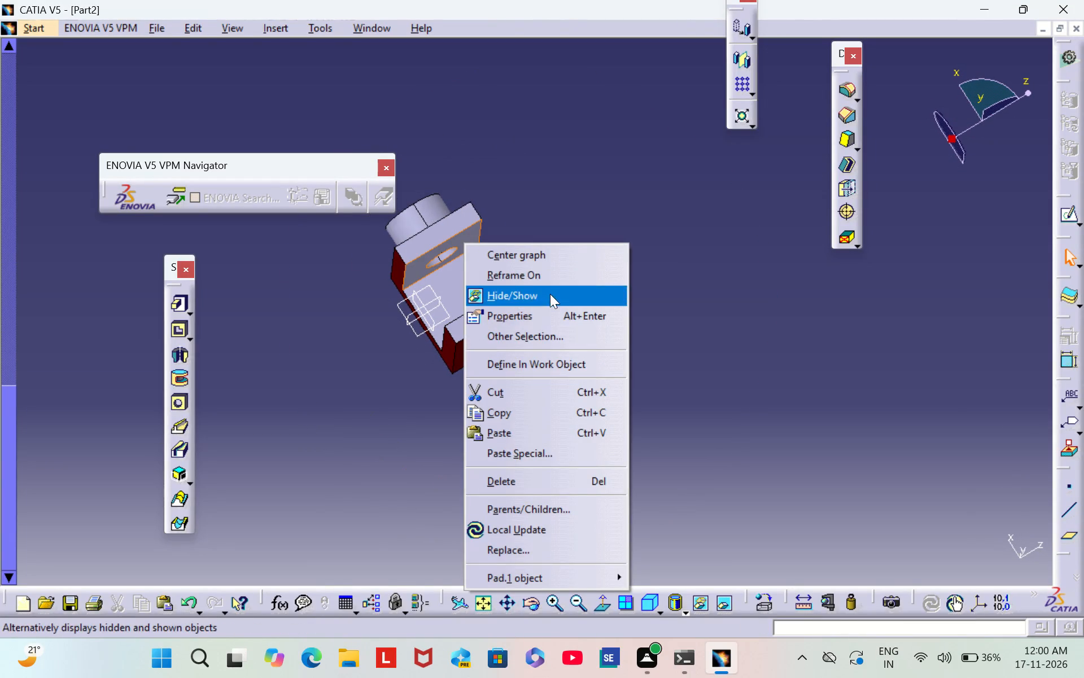
left_click(550, 308)
left_click(698, 184)
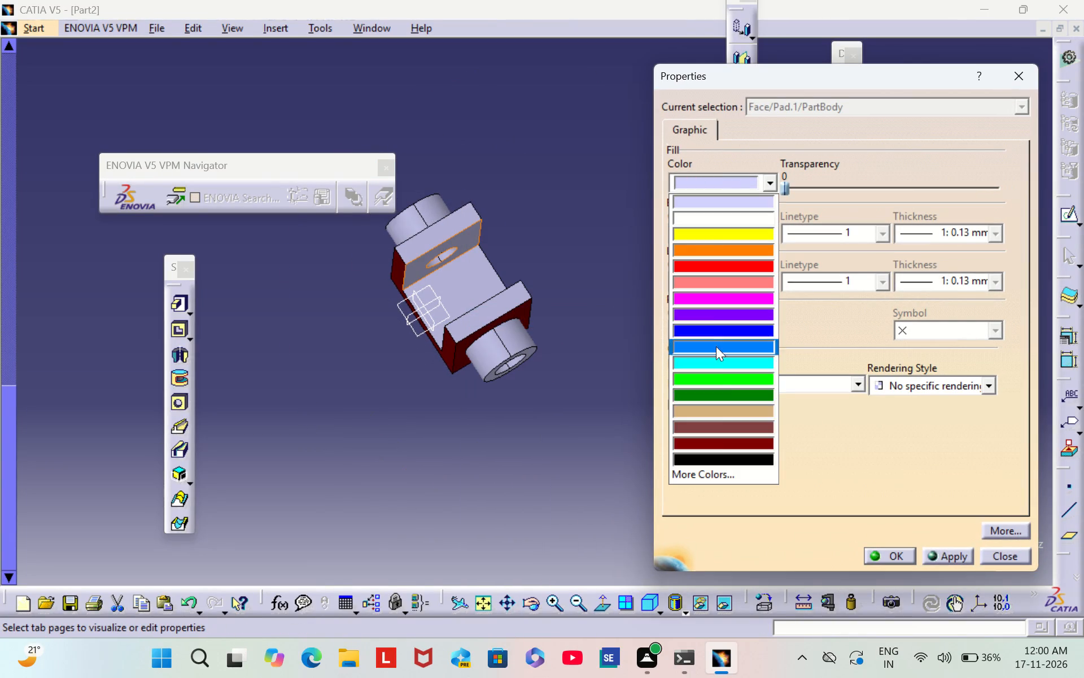
left_click(720, 434)
left_click(725, 184)
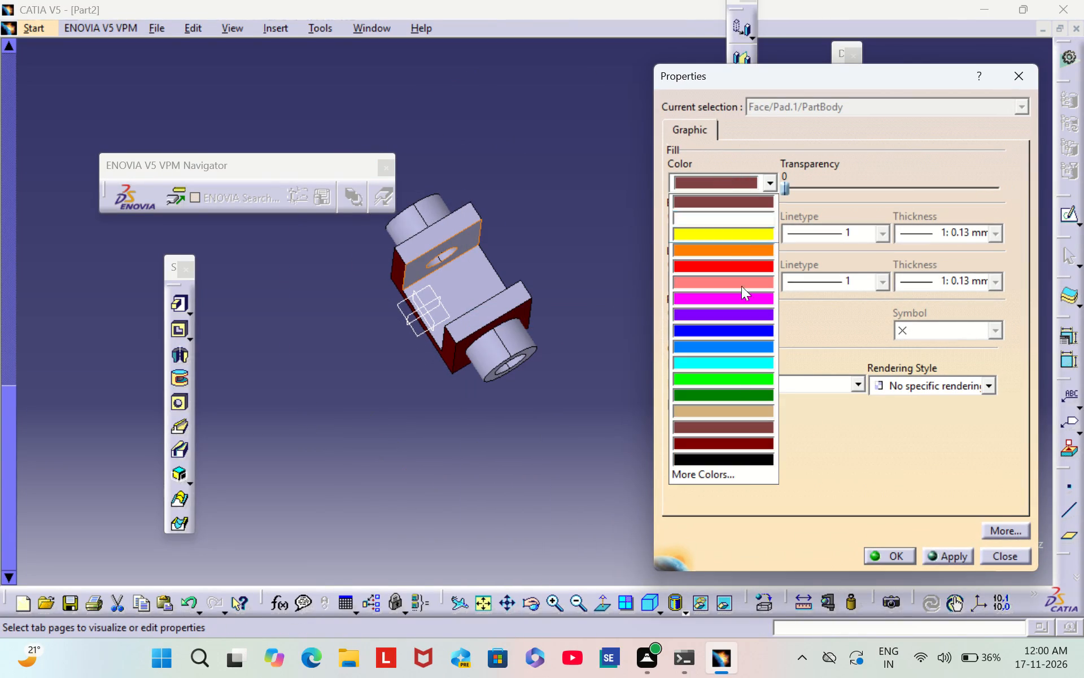
left_click(742, 445)
left_click(889, 558)
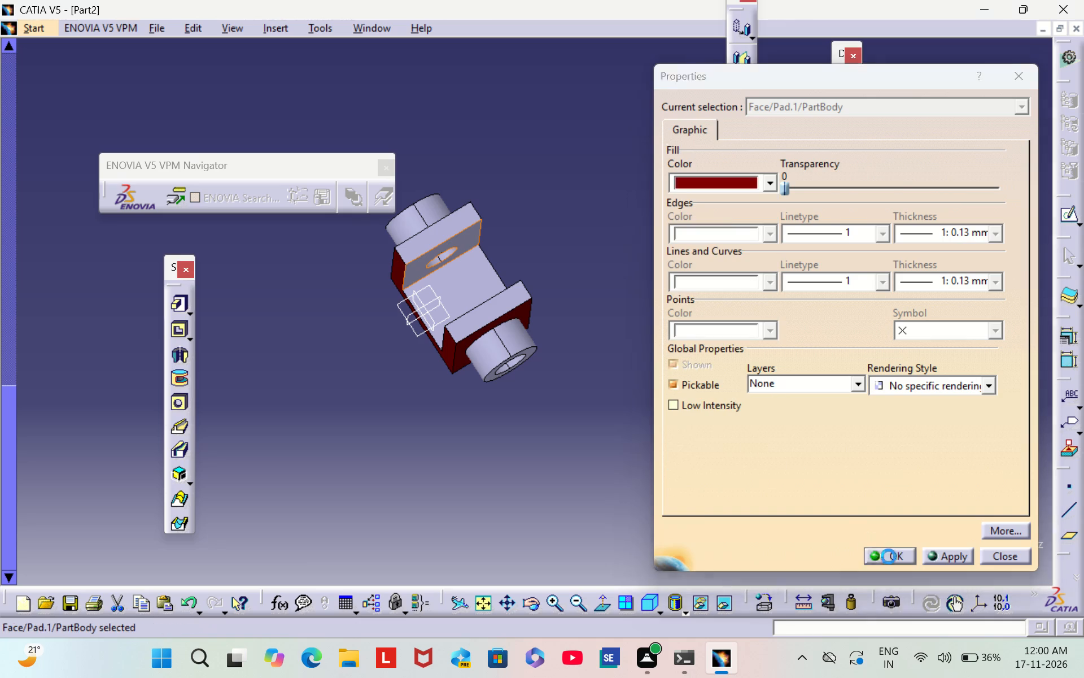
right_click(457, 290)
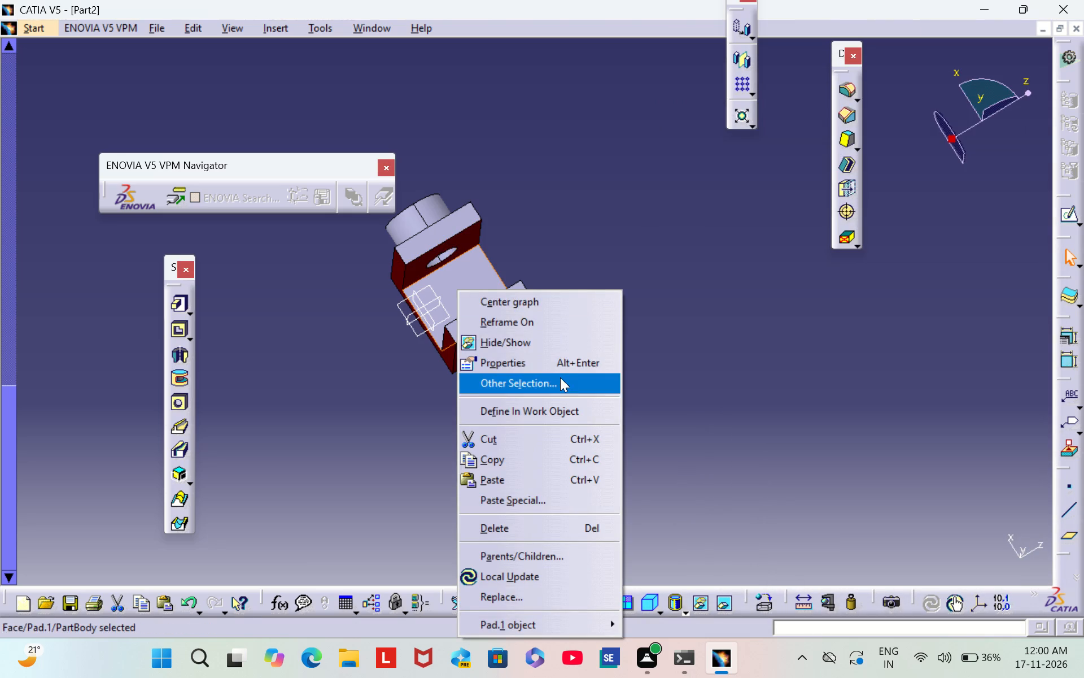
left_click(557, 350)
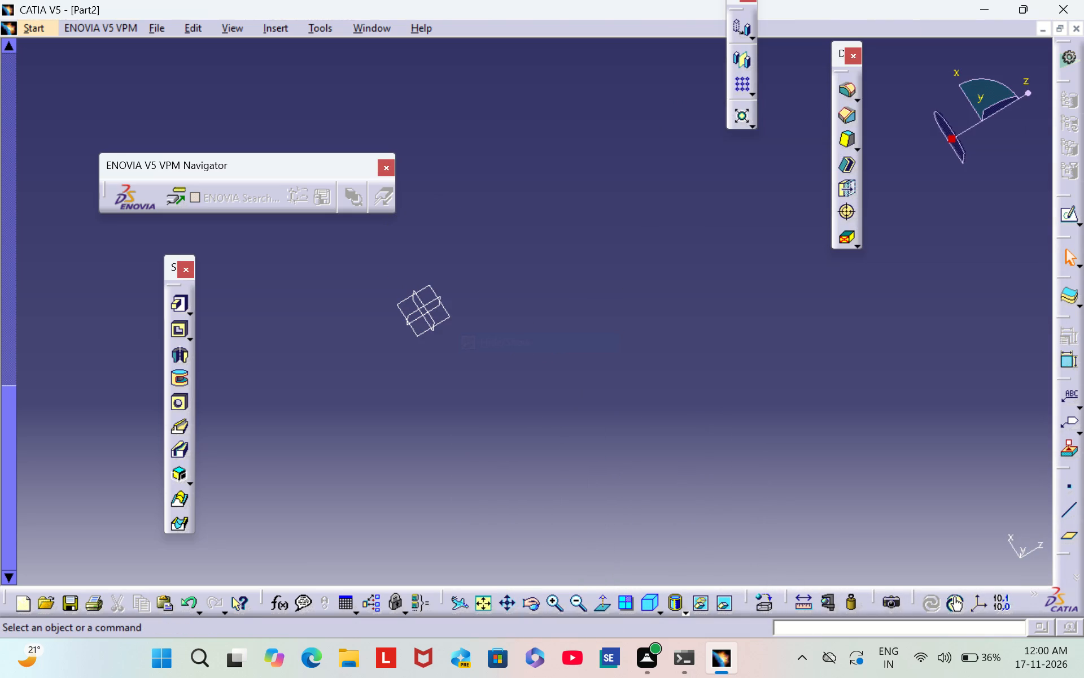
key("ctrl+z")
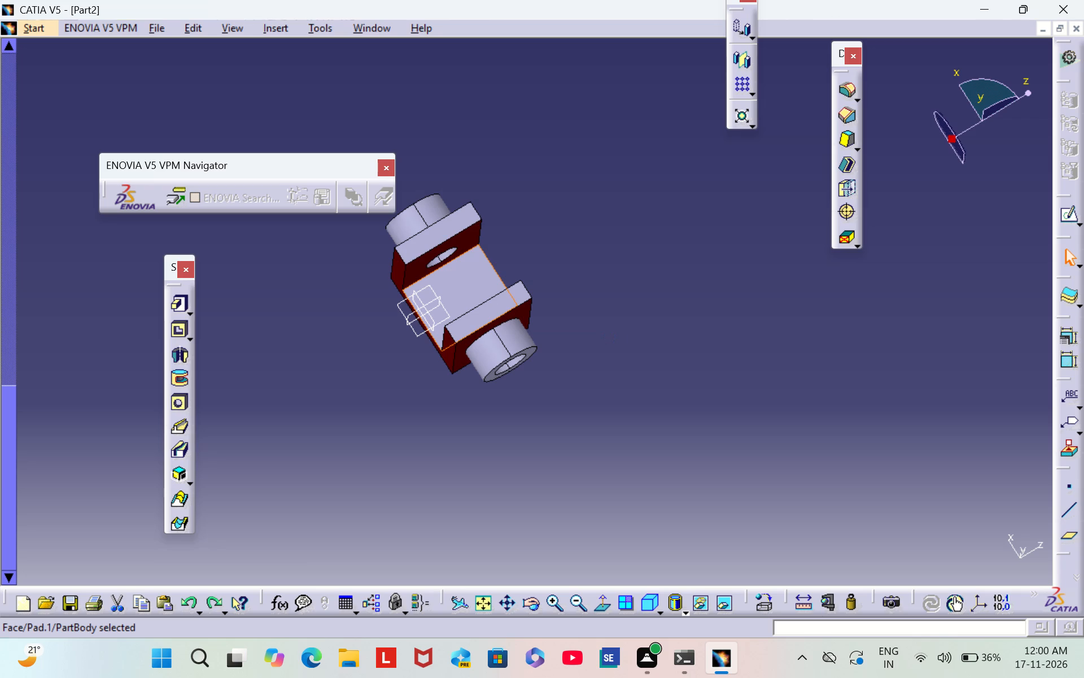
Set the fill color of the base's inner face between the two arms to dark red.
right_click(467, 283)
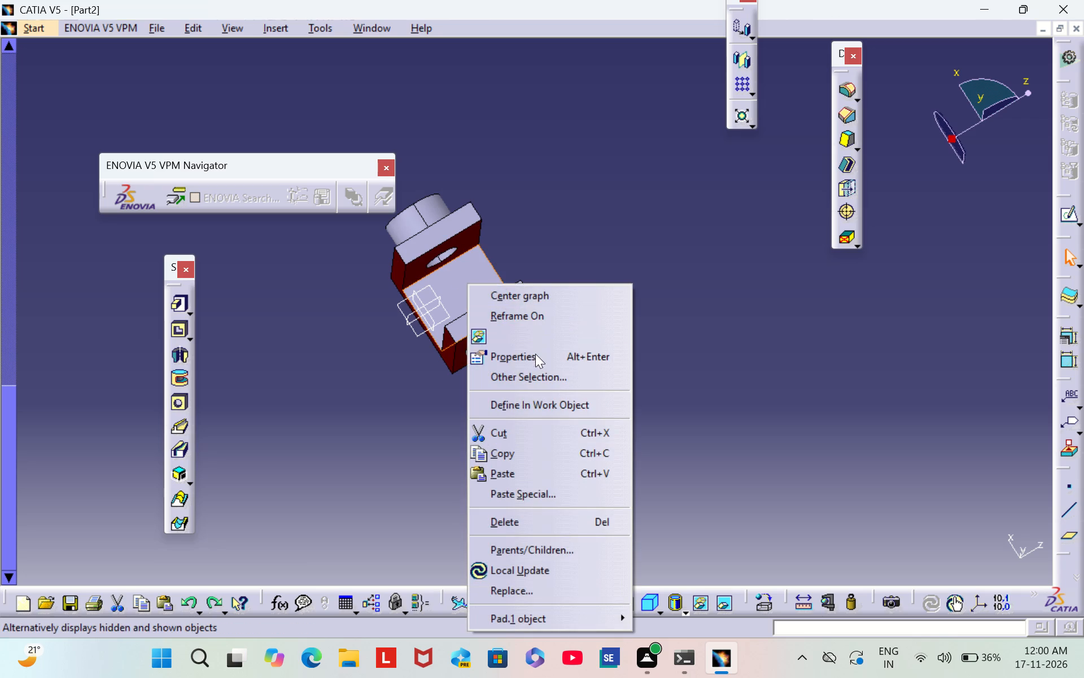
left_click(536, 354)
left_click(705, 188)
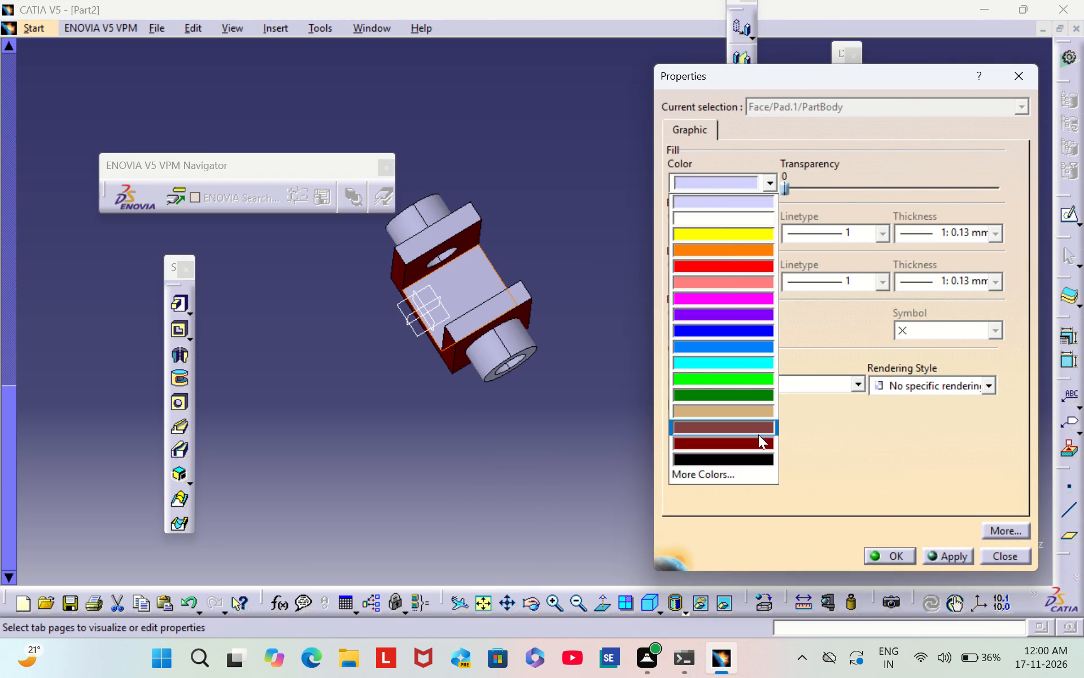
left_click(758, 442)
left_click(875, 549)
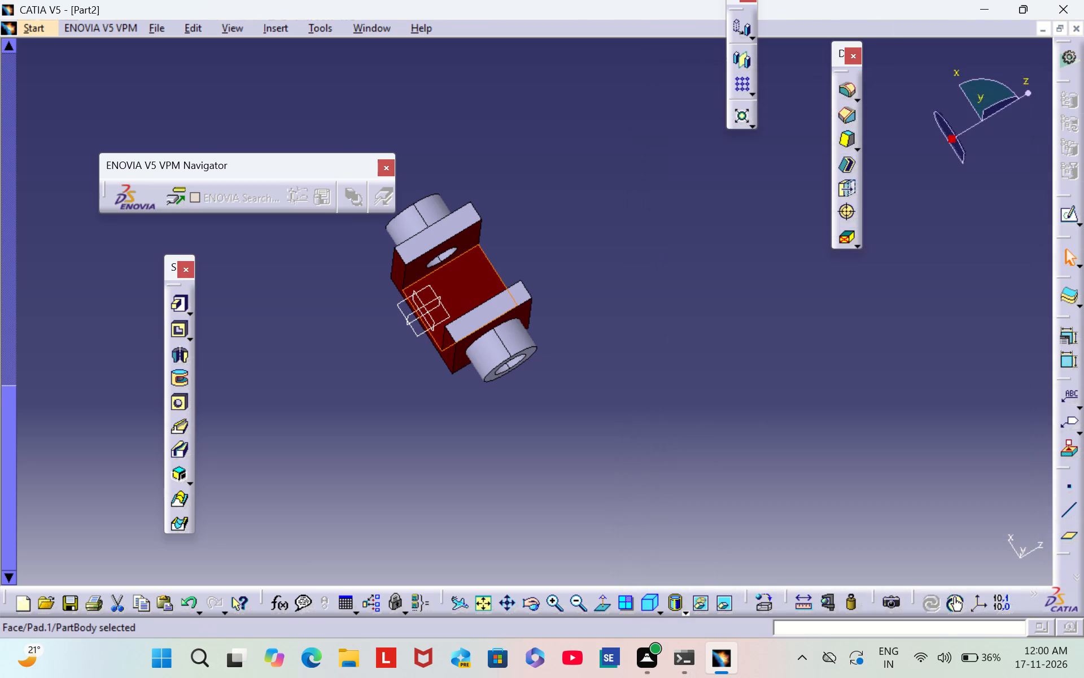
Set the fill color of the inner face of the arm carrying the mirrored cylinder to dark red.
scroll(285, 401, "down", 3)
middle_click_drag(286, 398, 588, 444)
right_click_drag(286, 397, 588, 444)
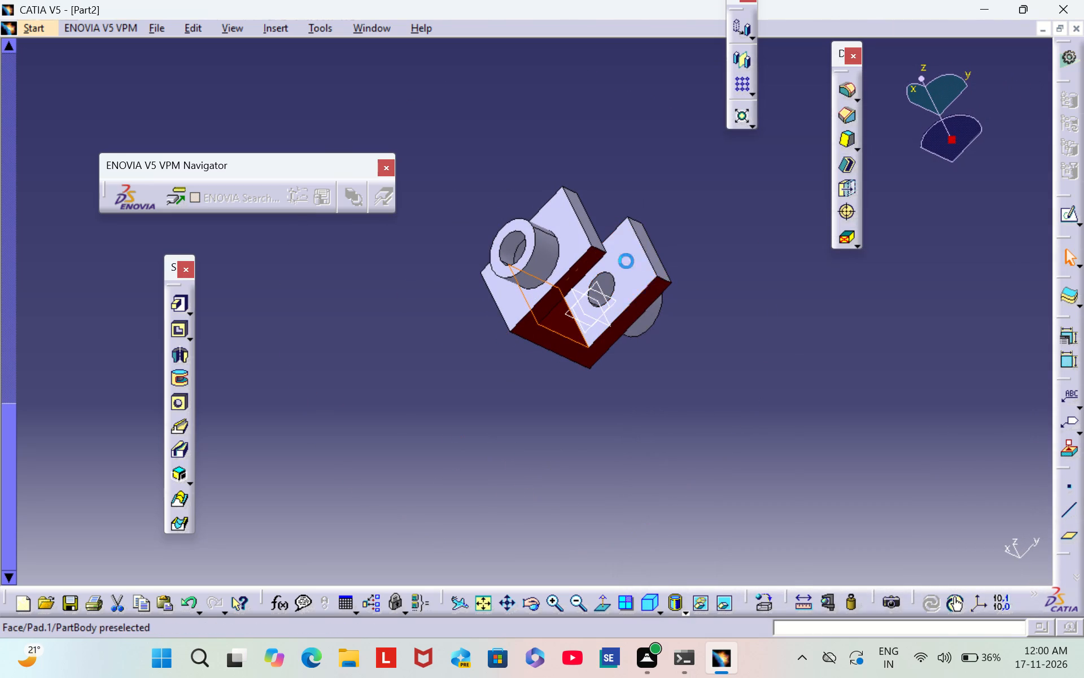
right_click(626, 261)
left_click(714, 340)
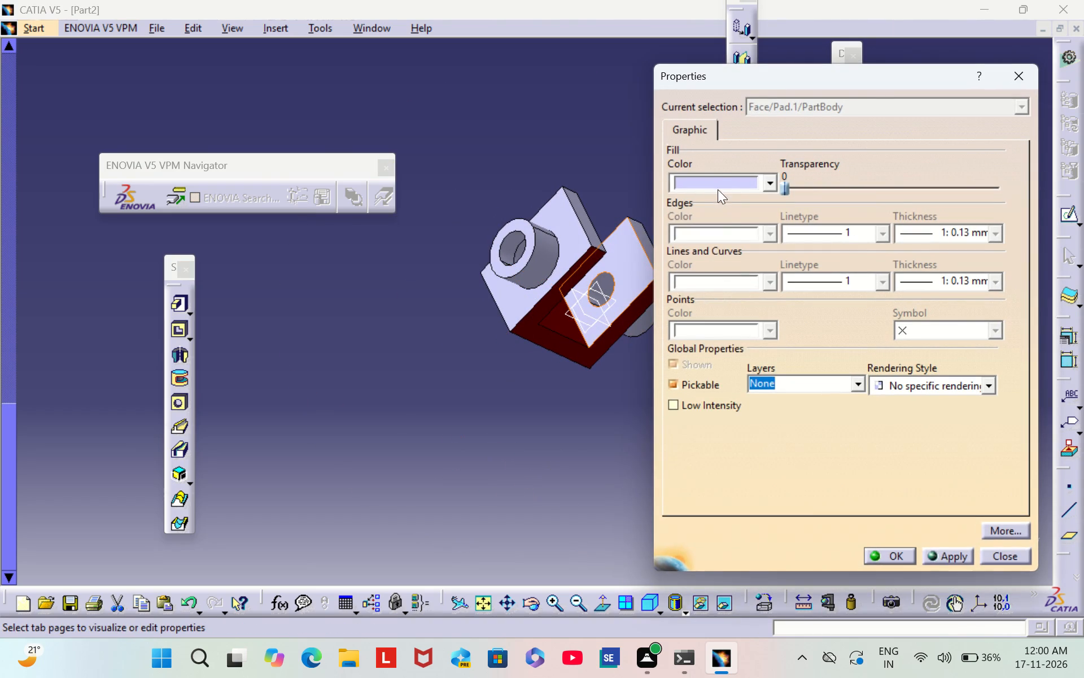
left_click(716, 186)
left_click(750, 450)
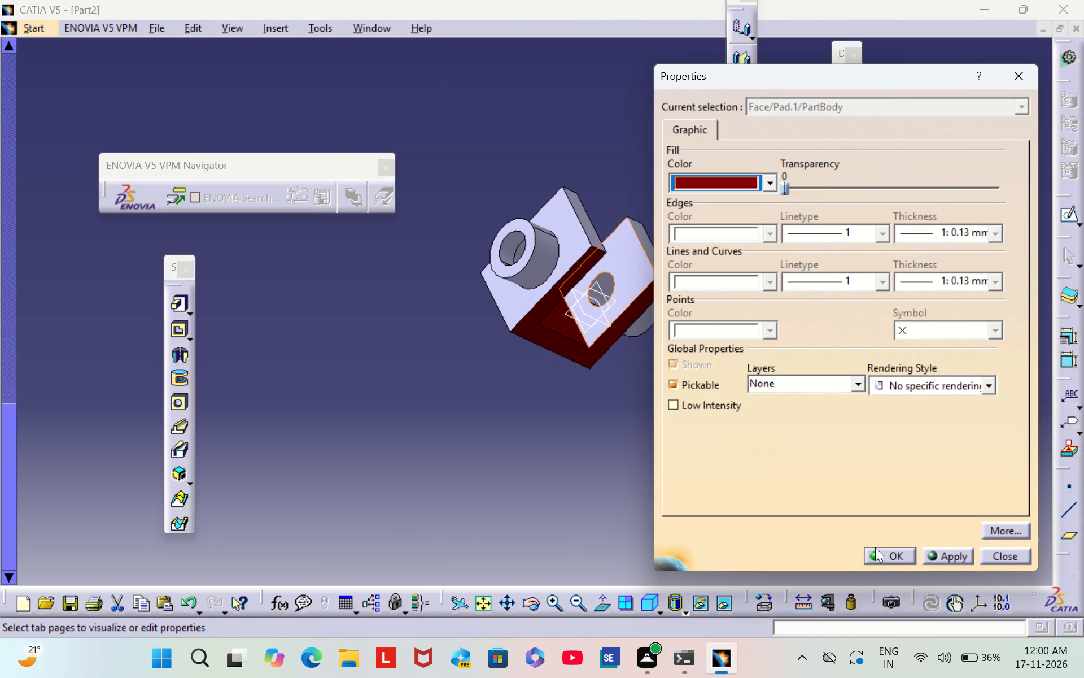
left_click(886, 559)
Set the fill color of the arm's outer side face around the original cylinder's base to dark red.
right_click(564, 225)
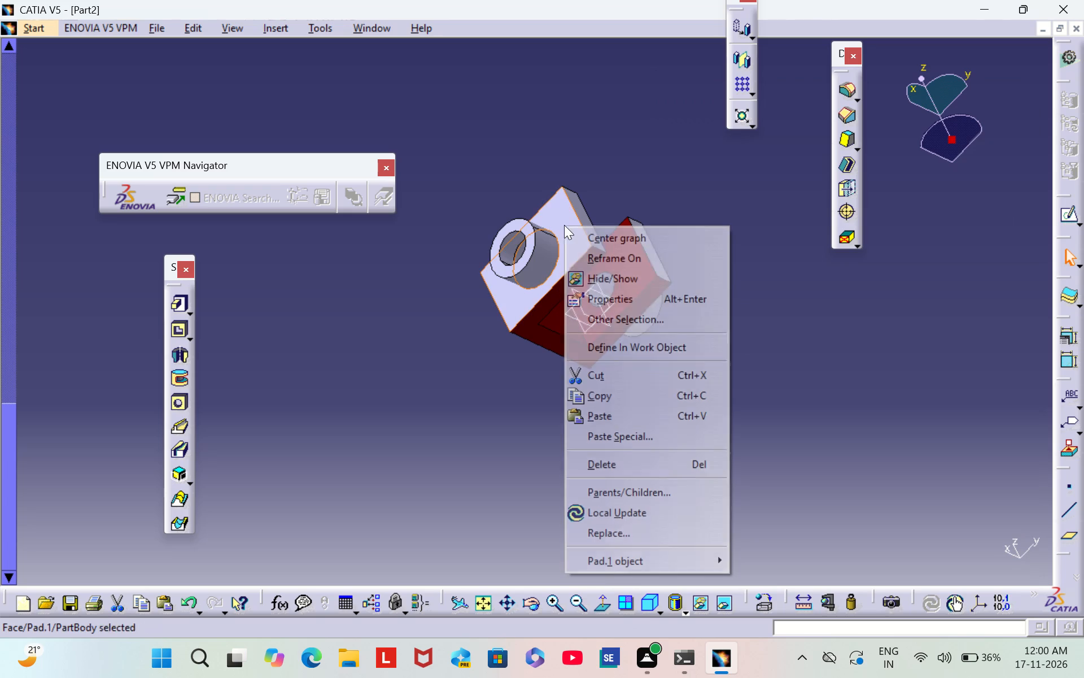
left_click(639, 293)
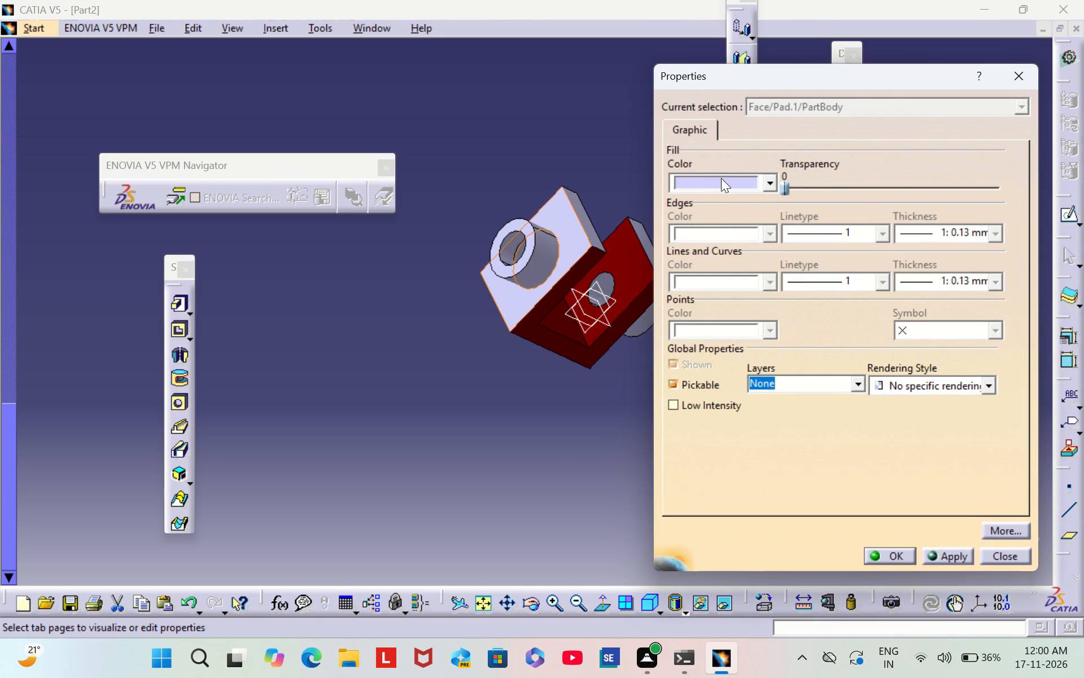
left_click(721, 178)
left_click(741, 448)
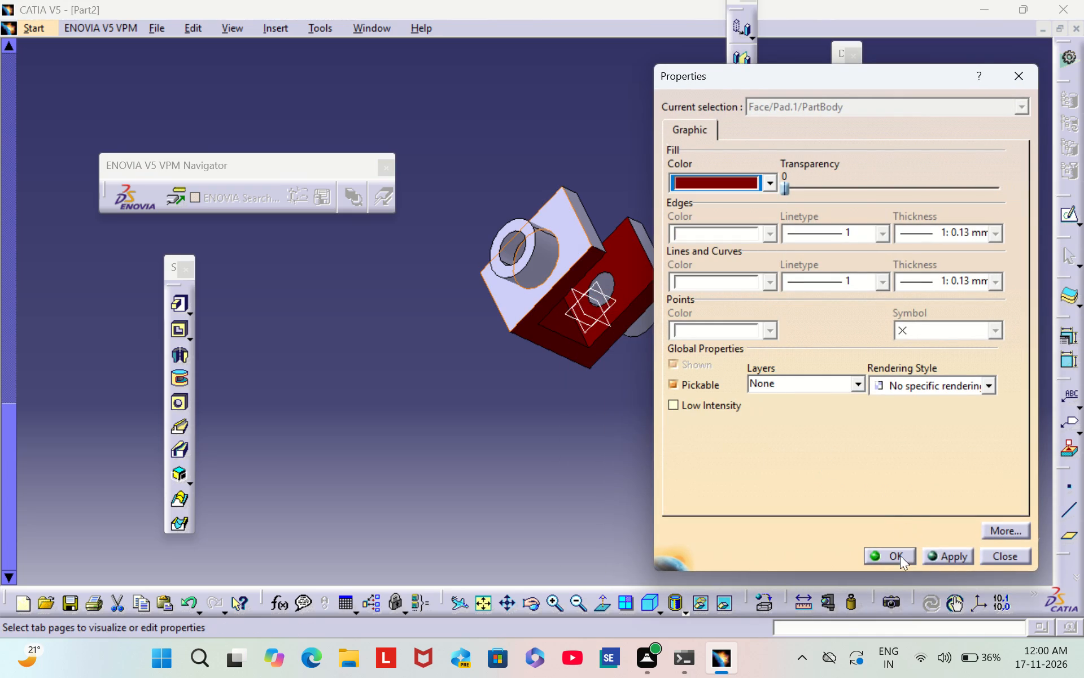
left_click(900, 555)
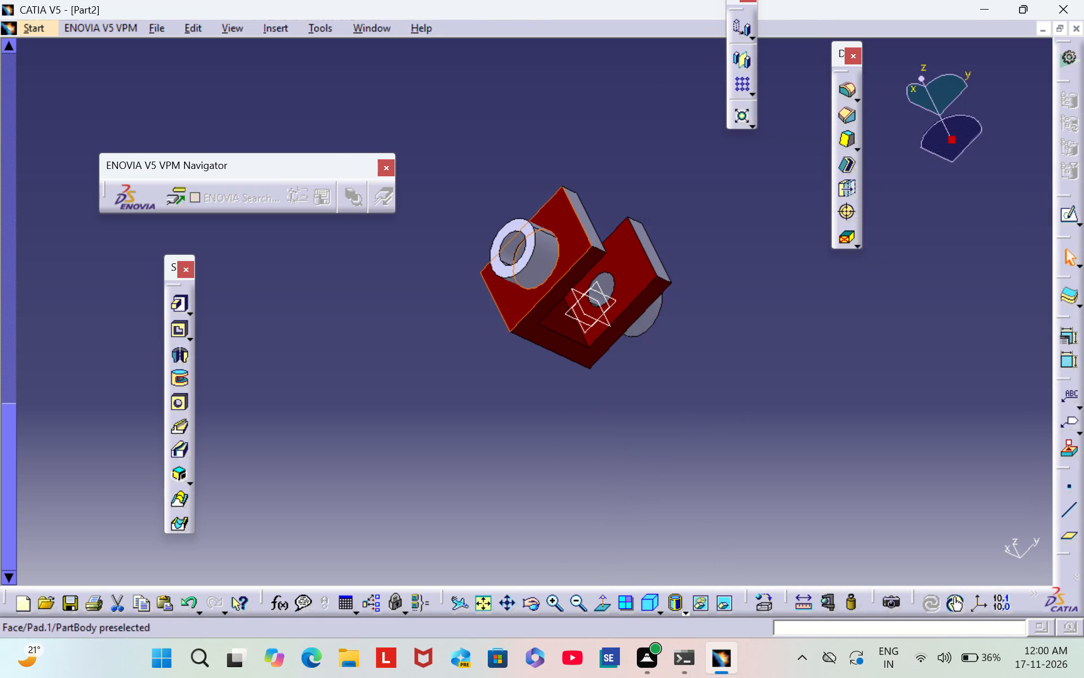
Set the fill color of the narrow tip face on the arm with the original cylinder to dark red.
middle_click_drag(606, 206, 480, 289)
right_click_drag(606, 206, 480, 289)
left_click(565, 185)
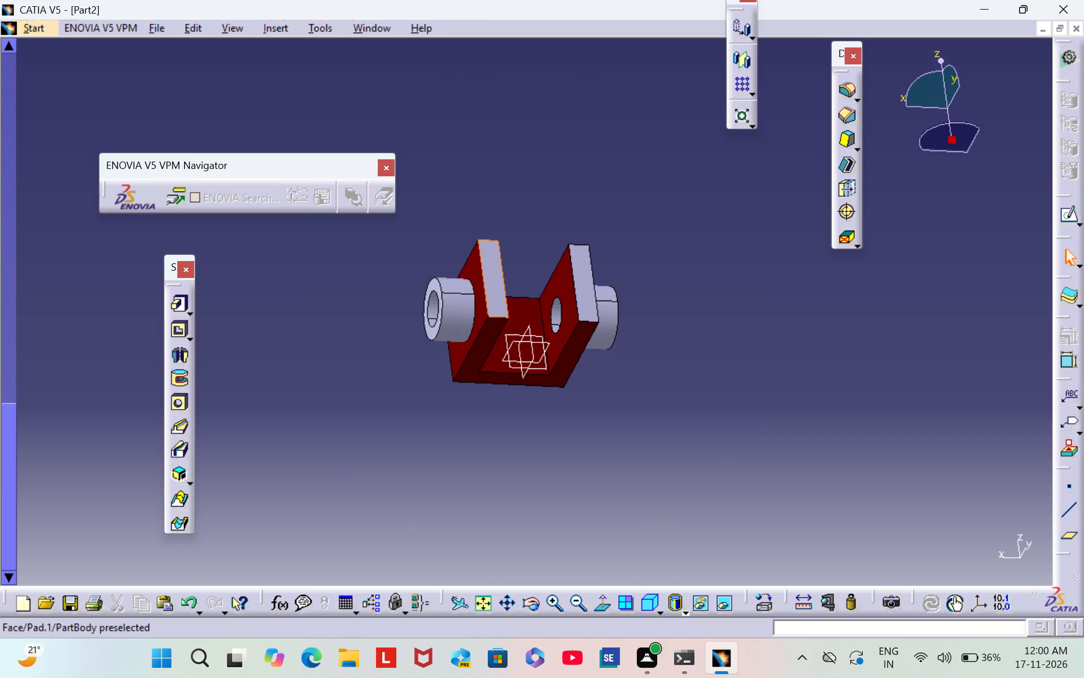
right_click(496, 281)
left_click(576, 346)
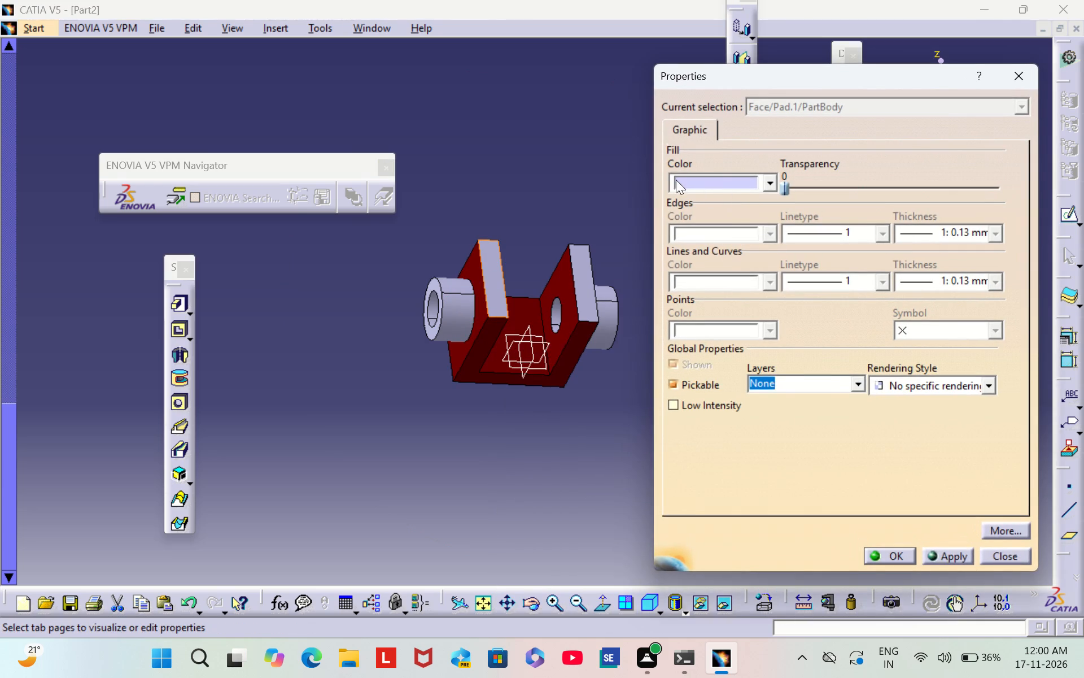
left_click(676, 180)
left_click(753, 443)
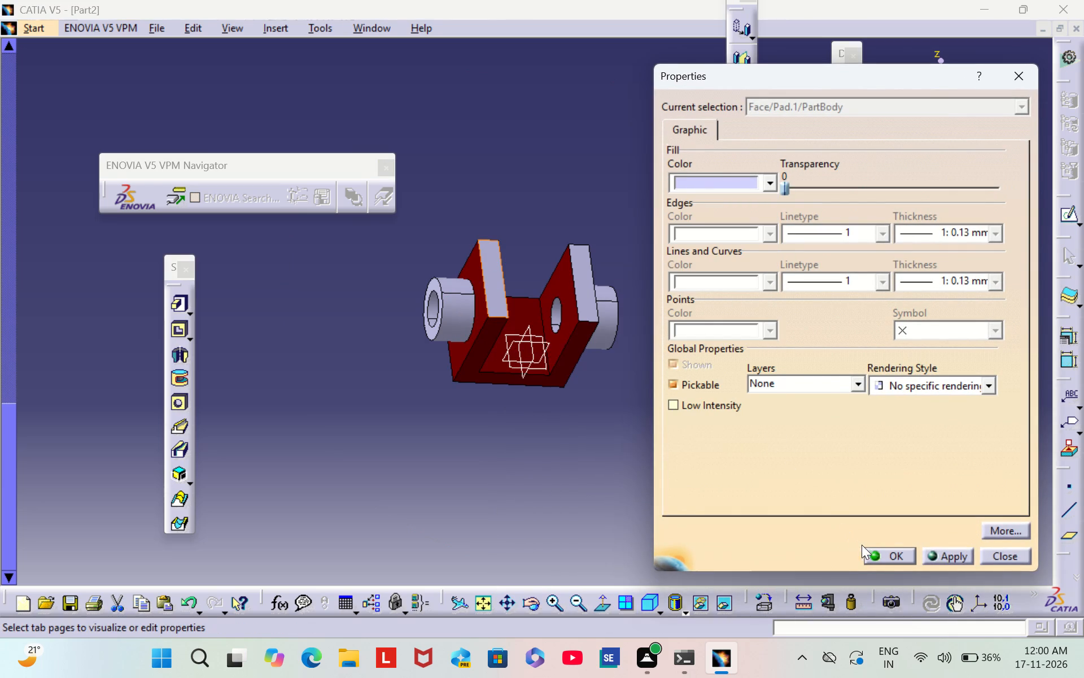
left_click(896, 554)
Set the fill color of the narrow tip face on the arm with the mirrored cylinder to dark red.
right_click(583, 285)
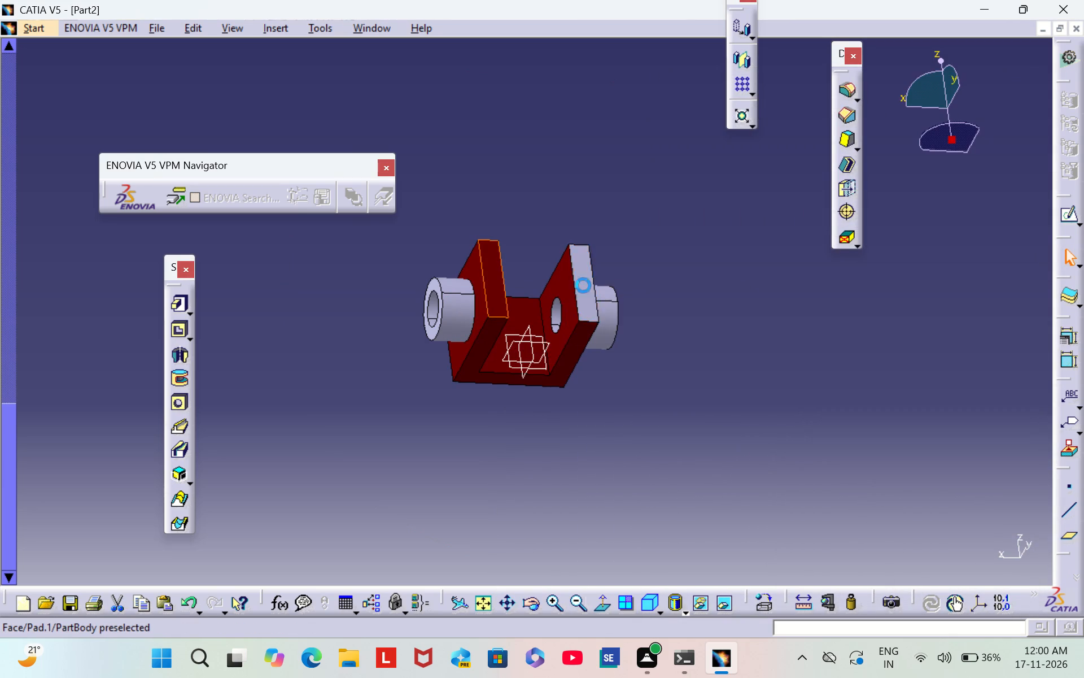
left_click(663, 358)
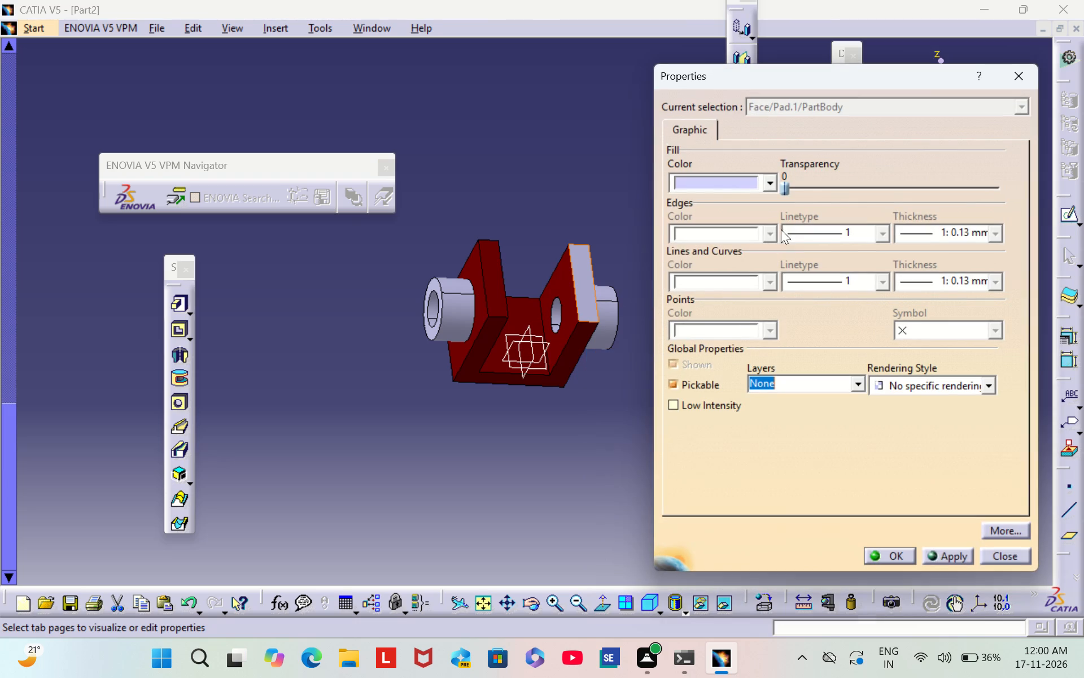
left_click(723, 189)
left_click(762, 435)
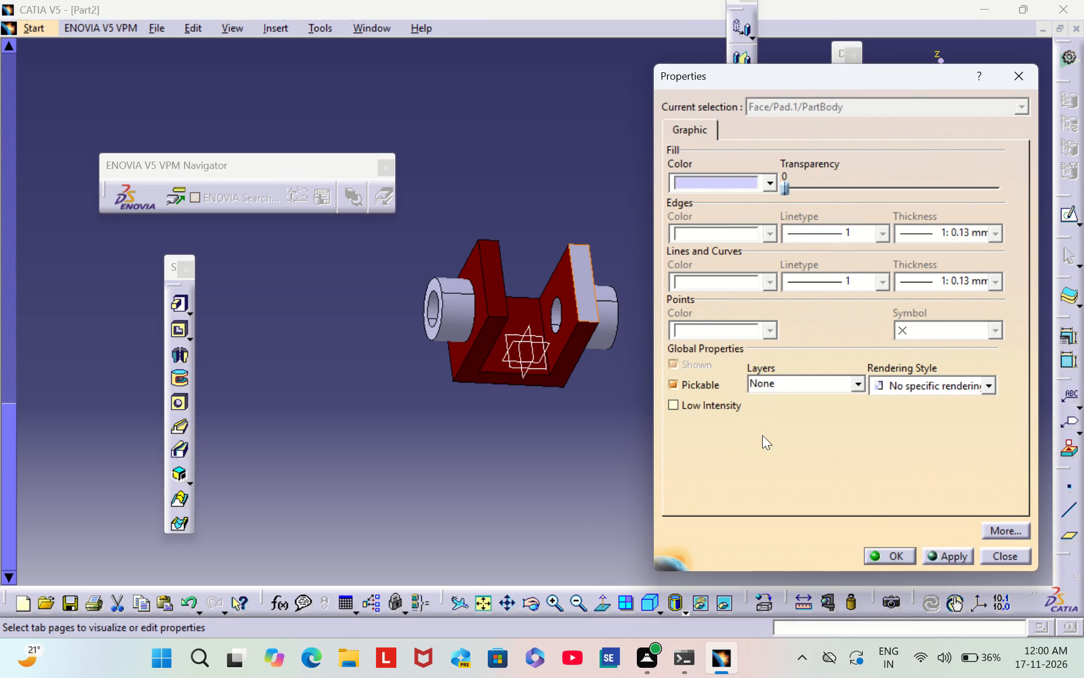
left_click(898, 554)
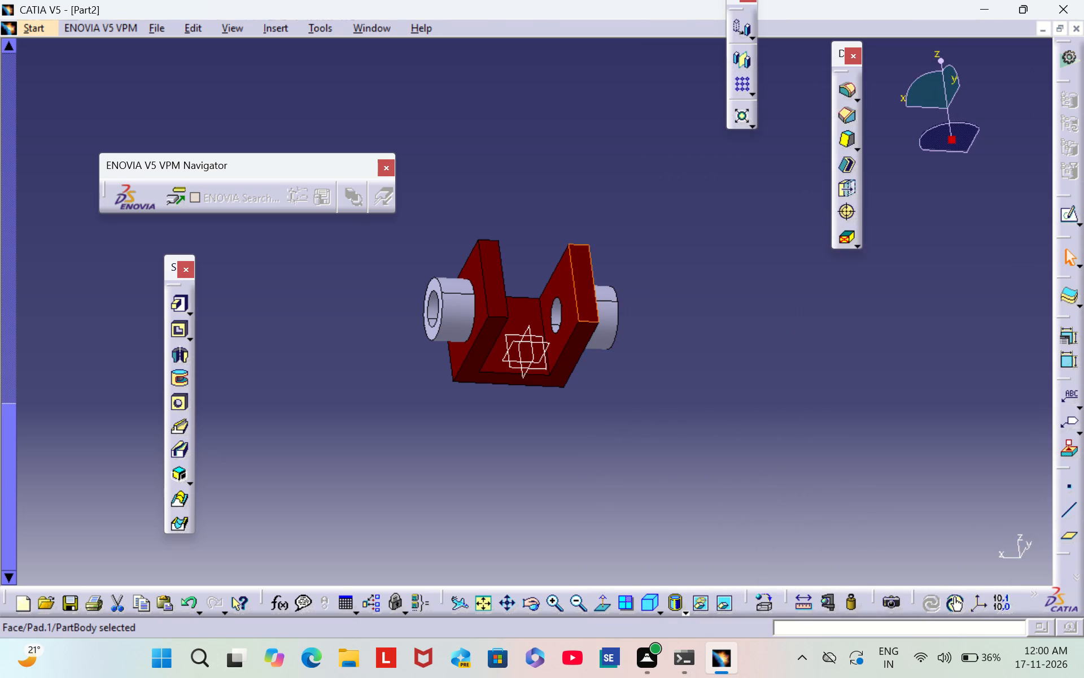
Set the fill color of the mirrored cylinder's outer curved face to dark red.
scroll(792, 379, "down", 1)
middle_click_drag(792, 379, 381, 471)
right_click_drag(792, 379, 381, 471)
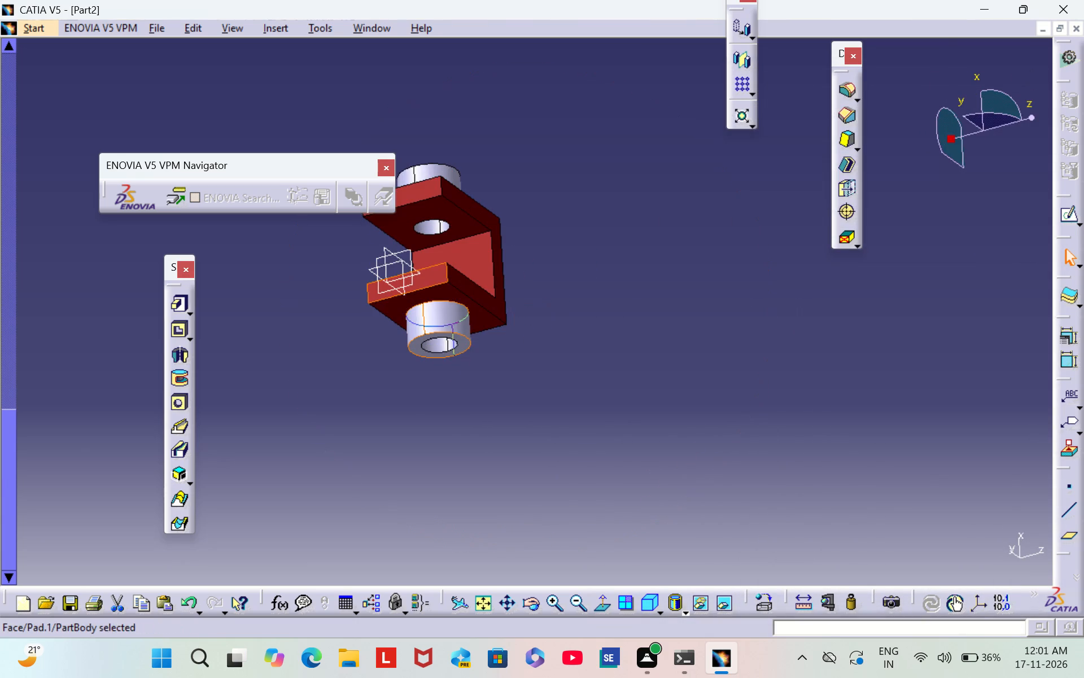
right_click(453, 327)
left_click(535, 359)
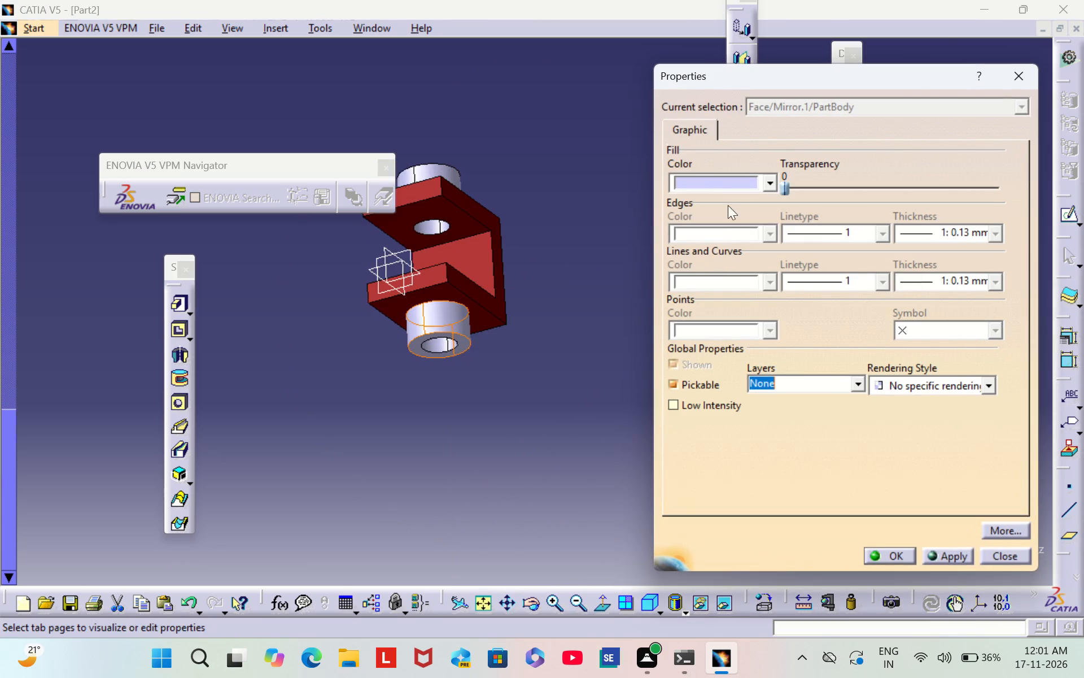
left_click(731, 186)
left_click(733, 440)
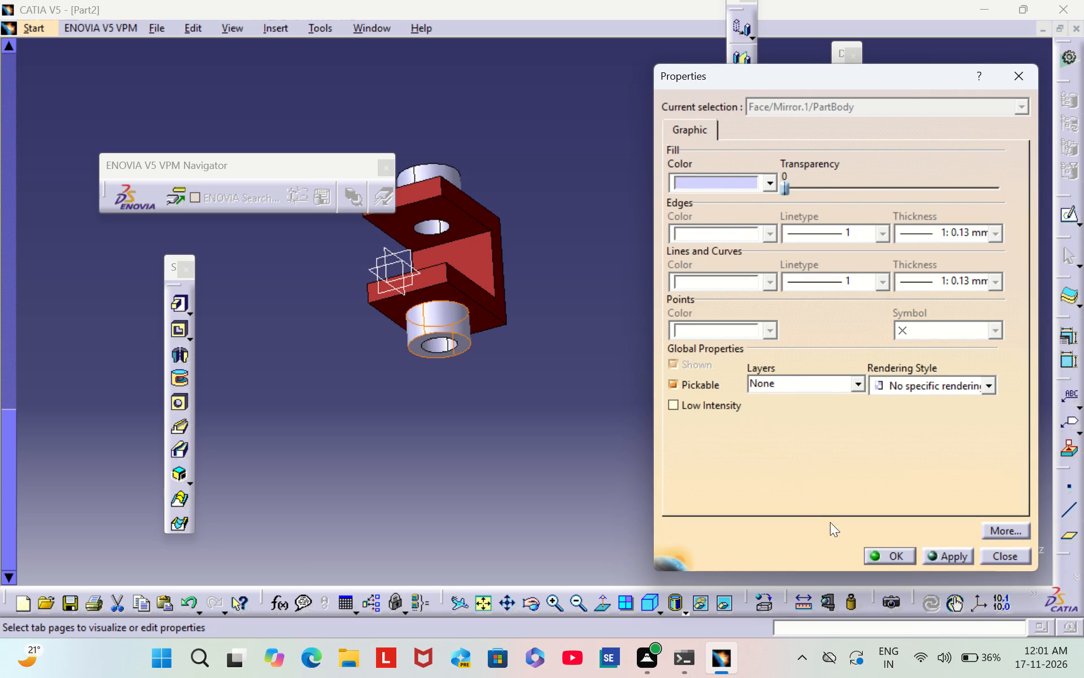
left_click(890, 551)
Set the fill color of the original cylinder's outer curved face to dark red.
middle_click_drag(390, 379, 662, 386)
right_click_drag(390, 379, 662, 386)
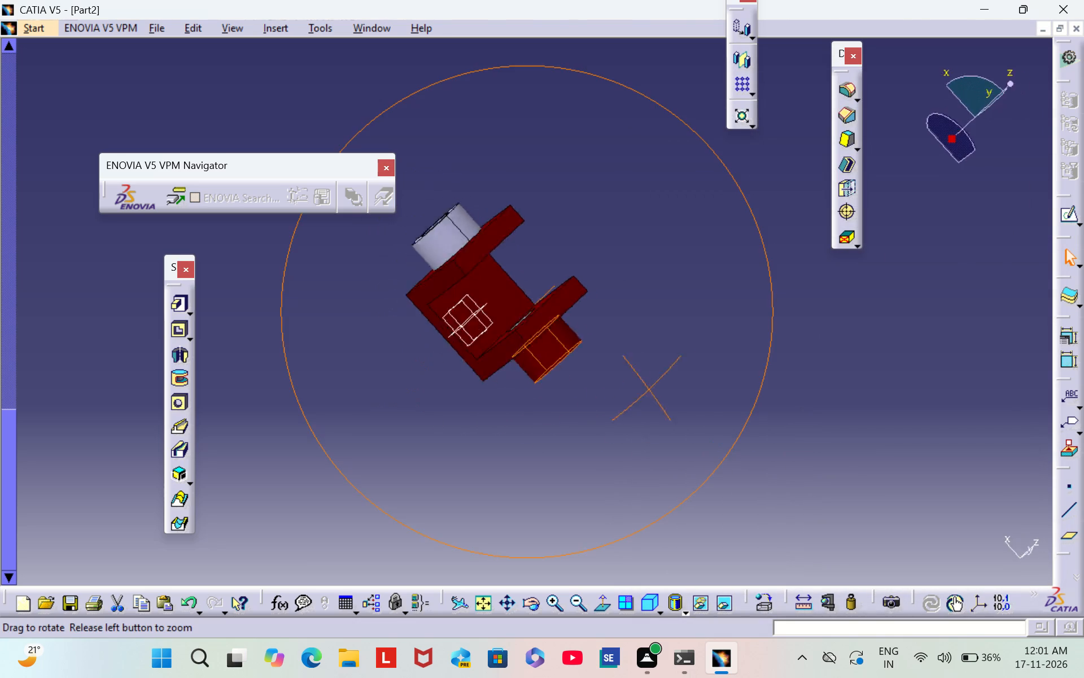
right_click_drag(662, 386, 694, 376)
middle_click_drag(662, 386, 695, 376)
right_click(473, 241)
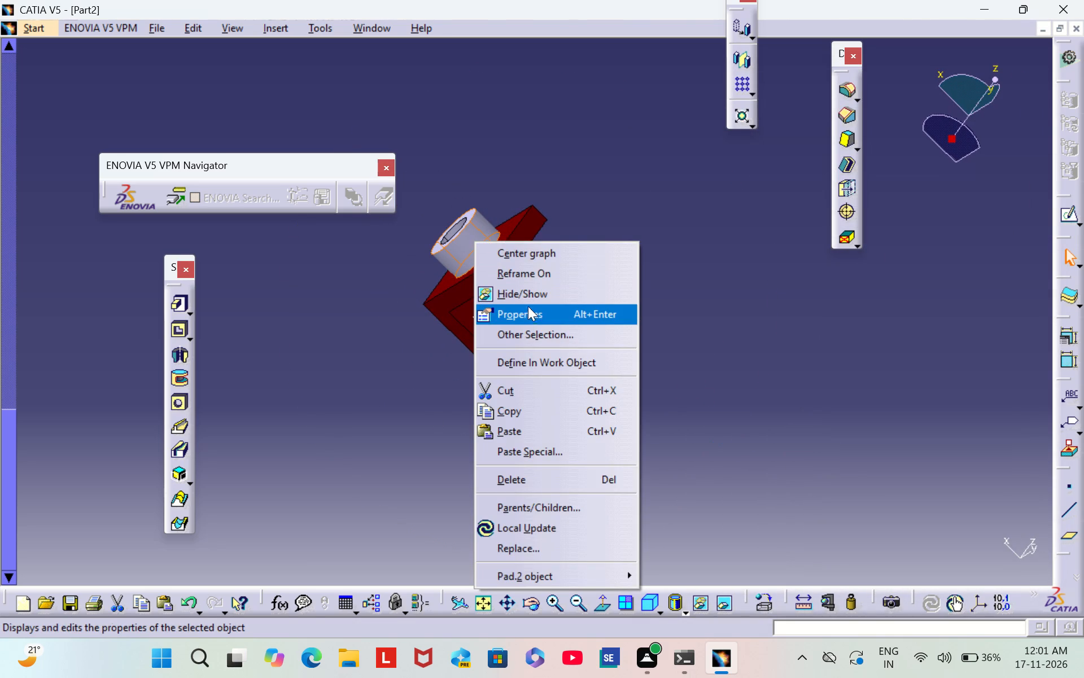
left_click(534, 319)
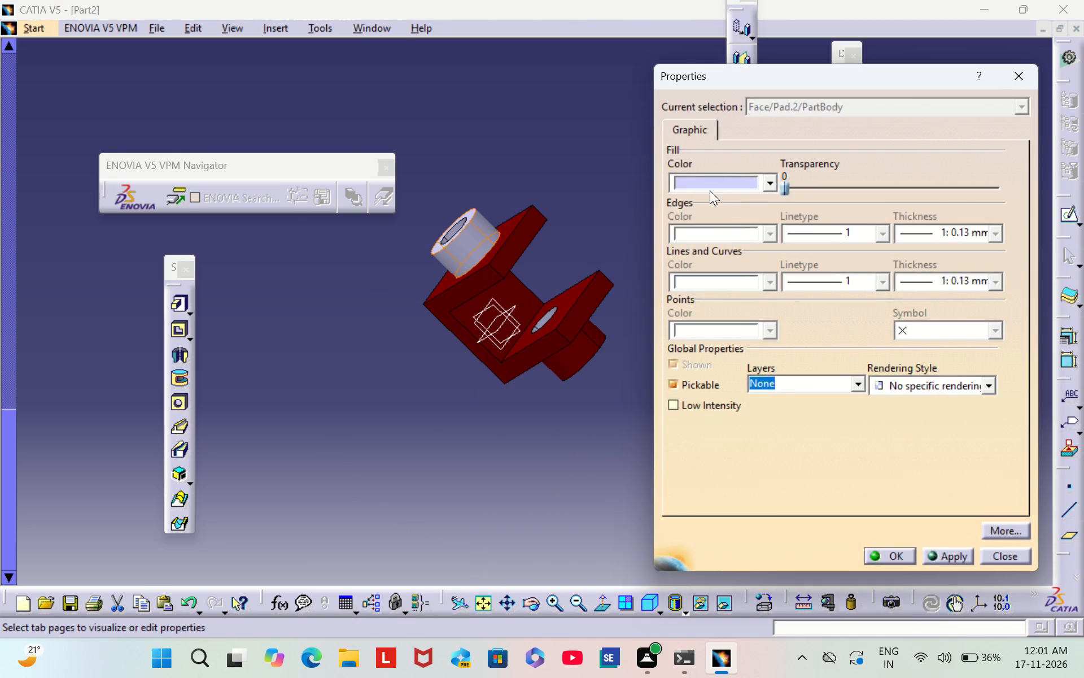
left_click(703, 185)
left_click(739, 437)
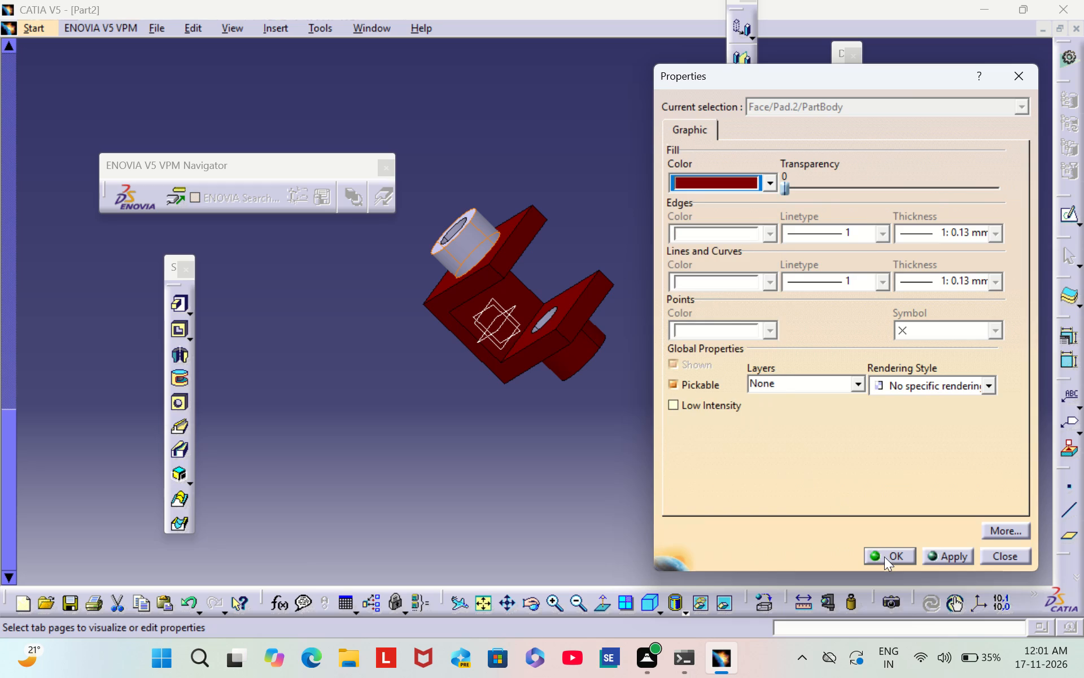
left_click(885, 557)
Set the fill color of the original cylinder's ring-shaped end face to dark red.
scroll(413, 380, "down", 2)
middle_click_drag(413, 380, 609, 460)
right_click_drag(468, 412, 609, 460)
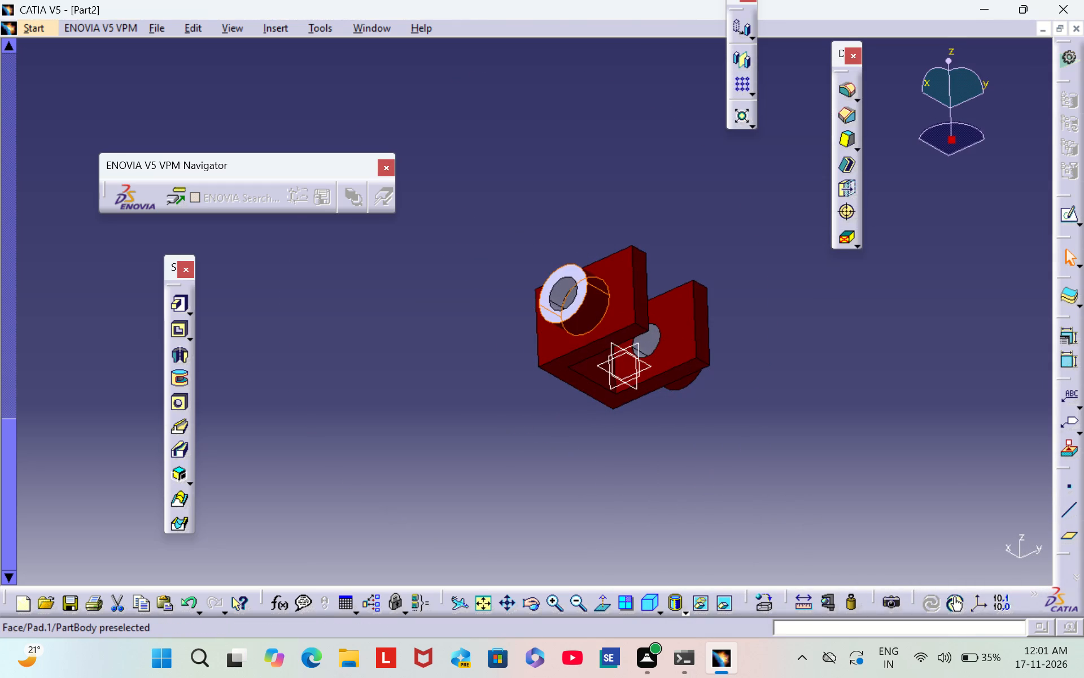
right_click(565, 271)
left_click(611, 345)
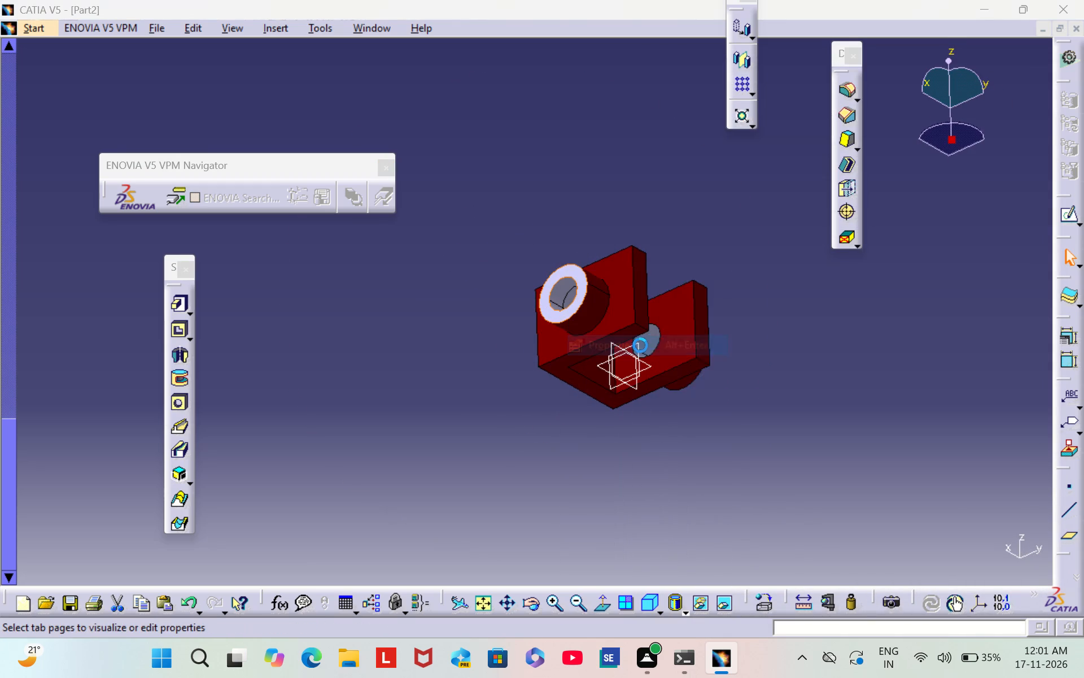
left_click(708, 188)
left_click(730, 442)
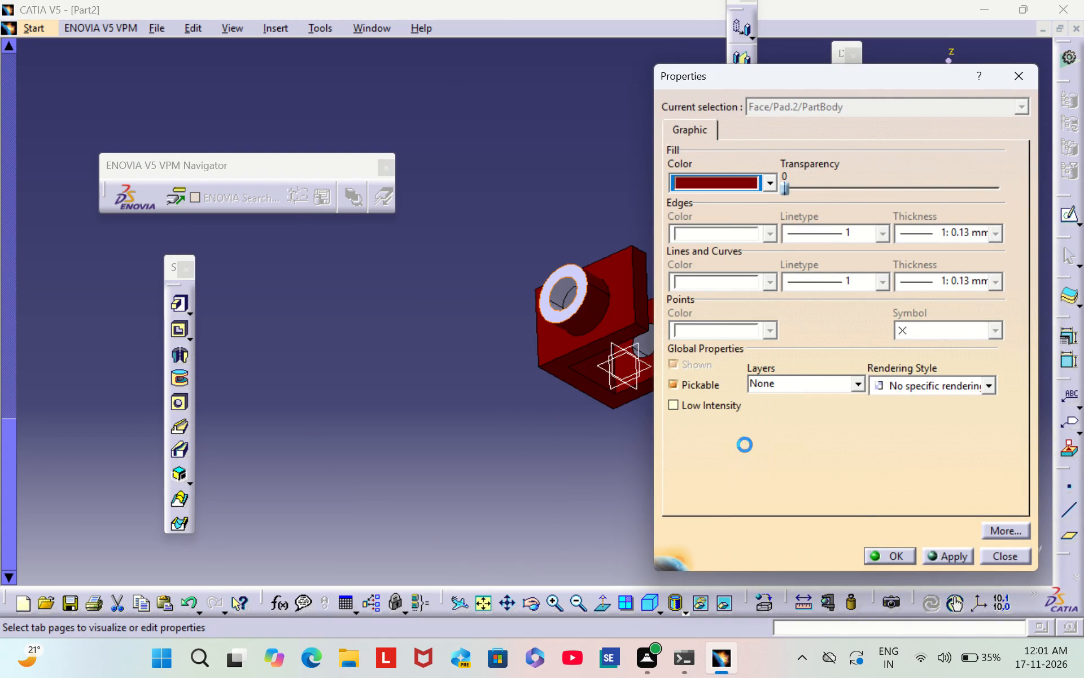
left_click(884, 550)
Set the fill color of the mirrored cylinder's ring-shaped end face to dark red.
middle_click_drag(859, 462, 525, 392)
right_click_drag(858, 460, 525, 392)
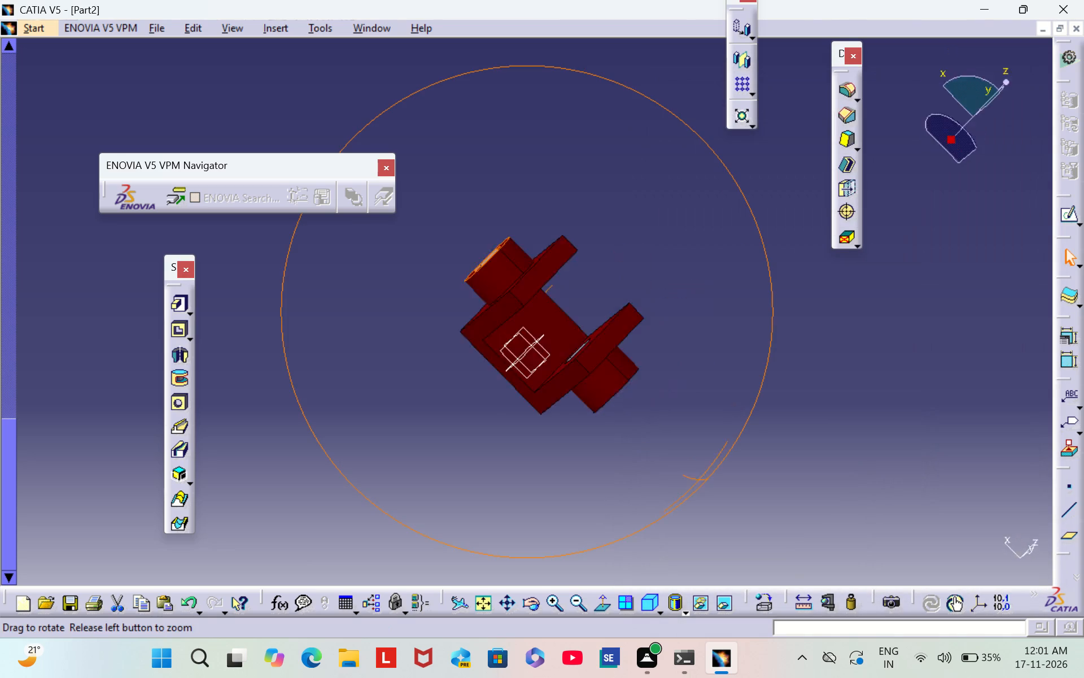
right_click_drag(525, 392, 357, 348)
middle_click_drag(525, 392, 358, 347)
right_click(494, 366)
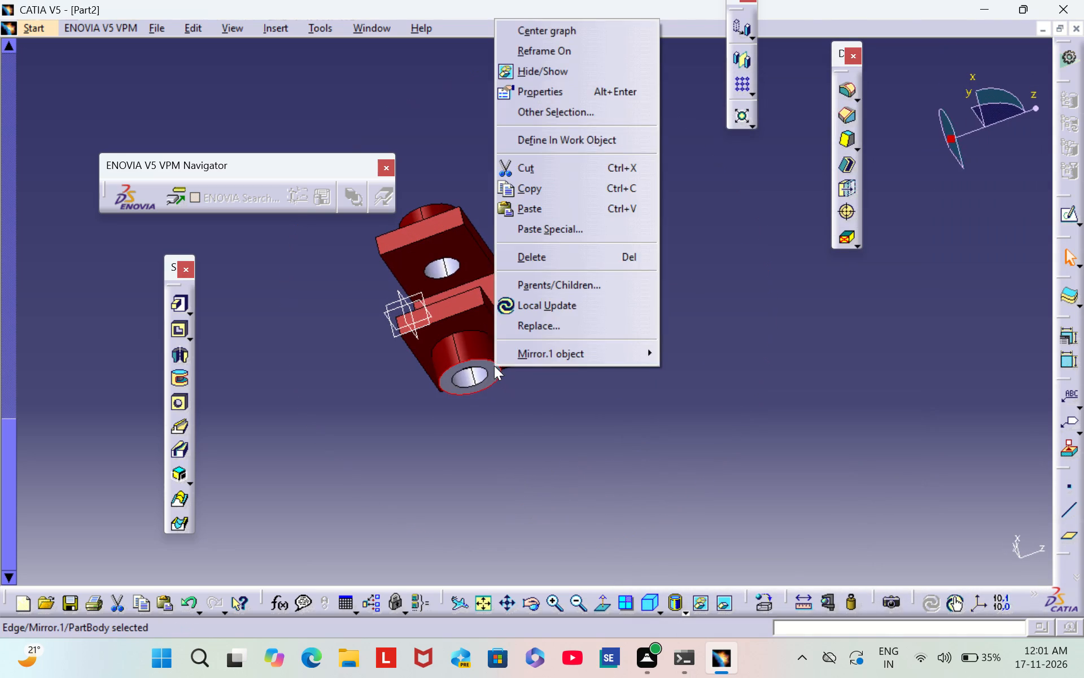
left_click(554, 421)
scroll(551, 408, "down", 1)
middle_click_drag(551, 408, 530, 331)
right_click_drag(551, 408, 530, 331)
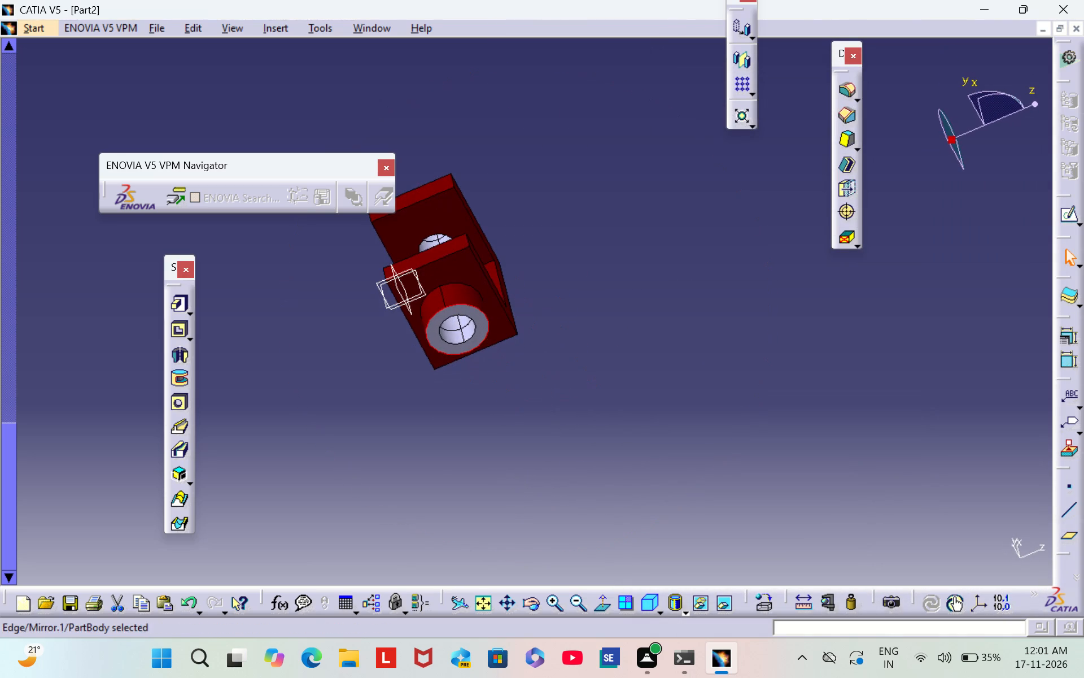
left_click(443, 388)
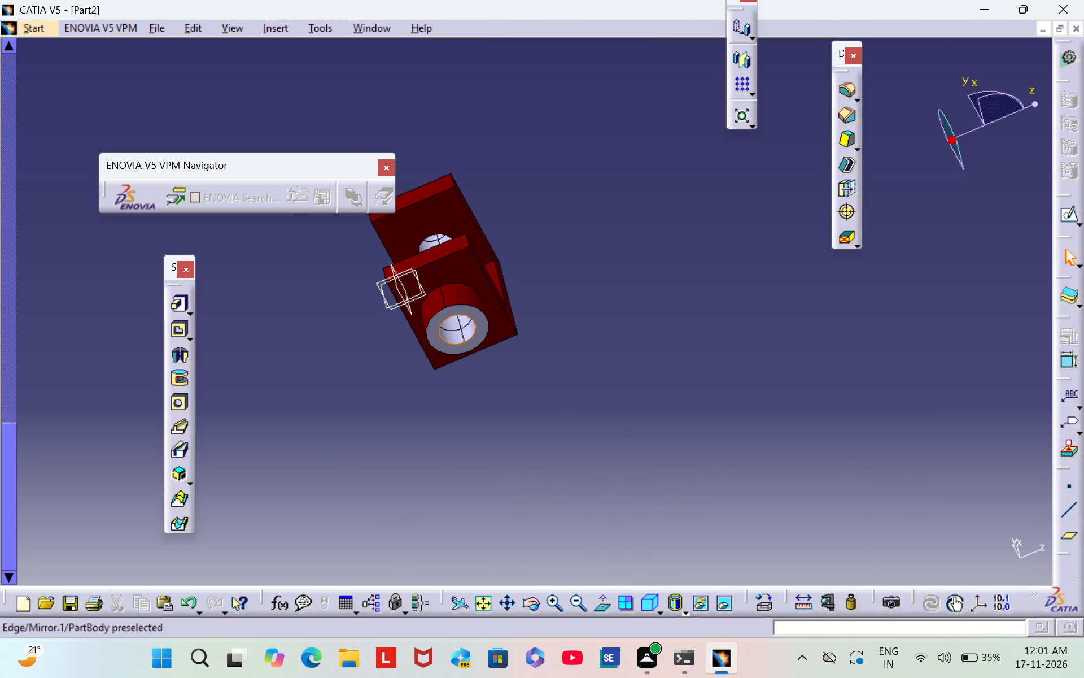
right_click(482, 323)
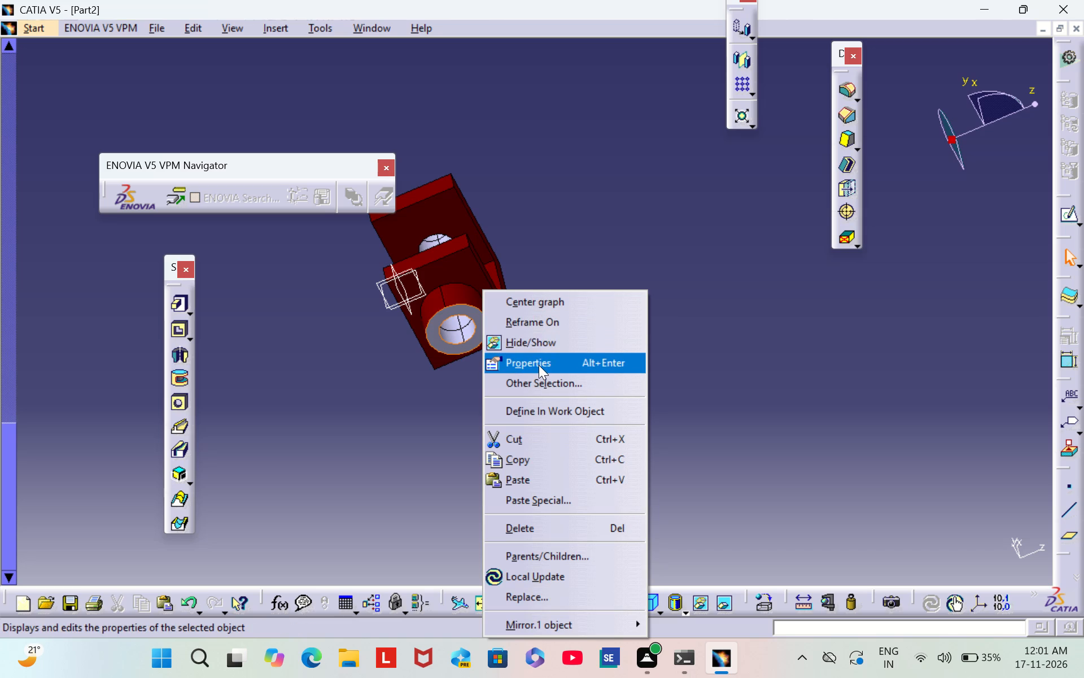
left_click(539, 365)
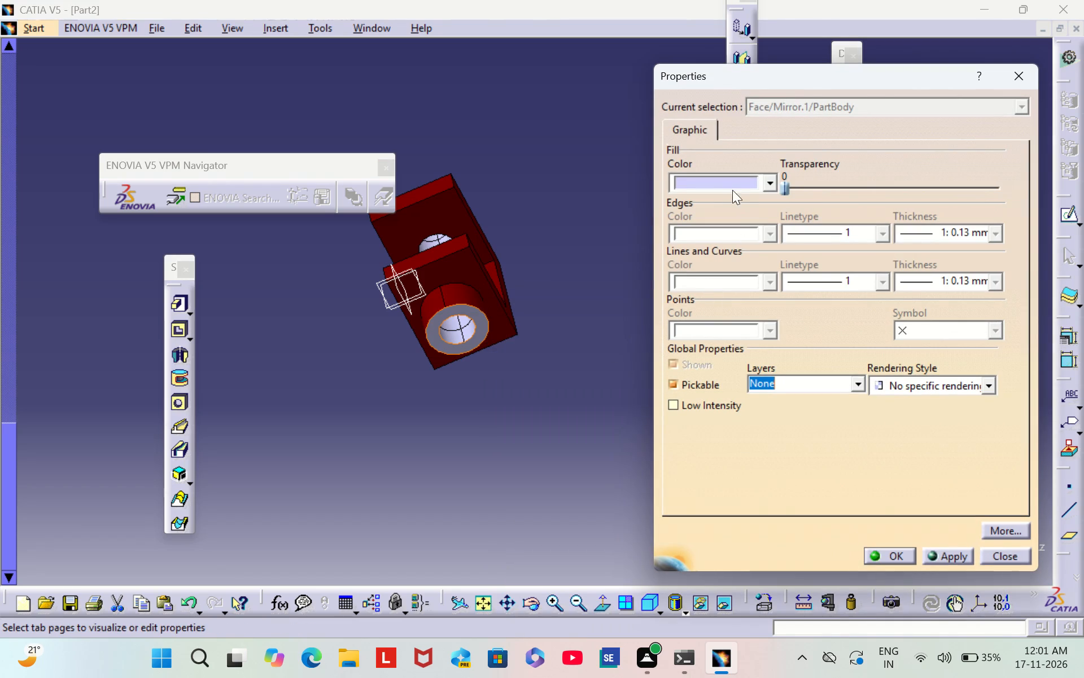
left_click(724, 186)
left_click(738, 440)
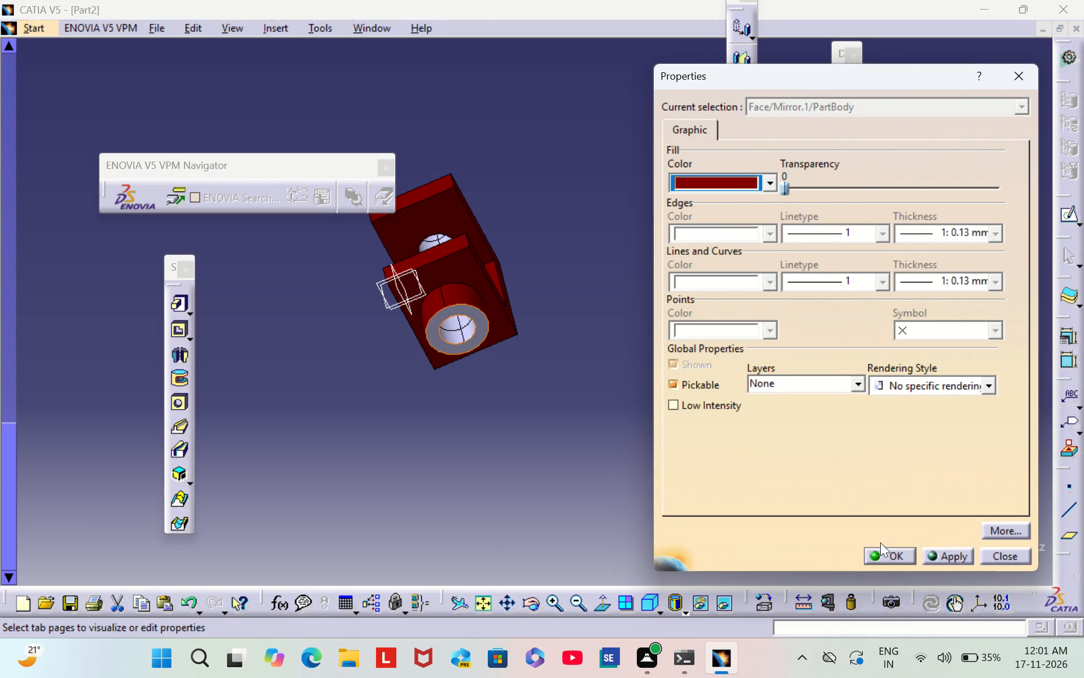
left_click(894, 548)
Set the fill color of the inner bore face through the mirrored cylinder to tan.
right_click(453, 330)
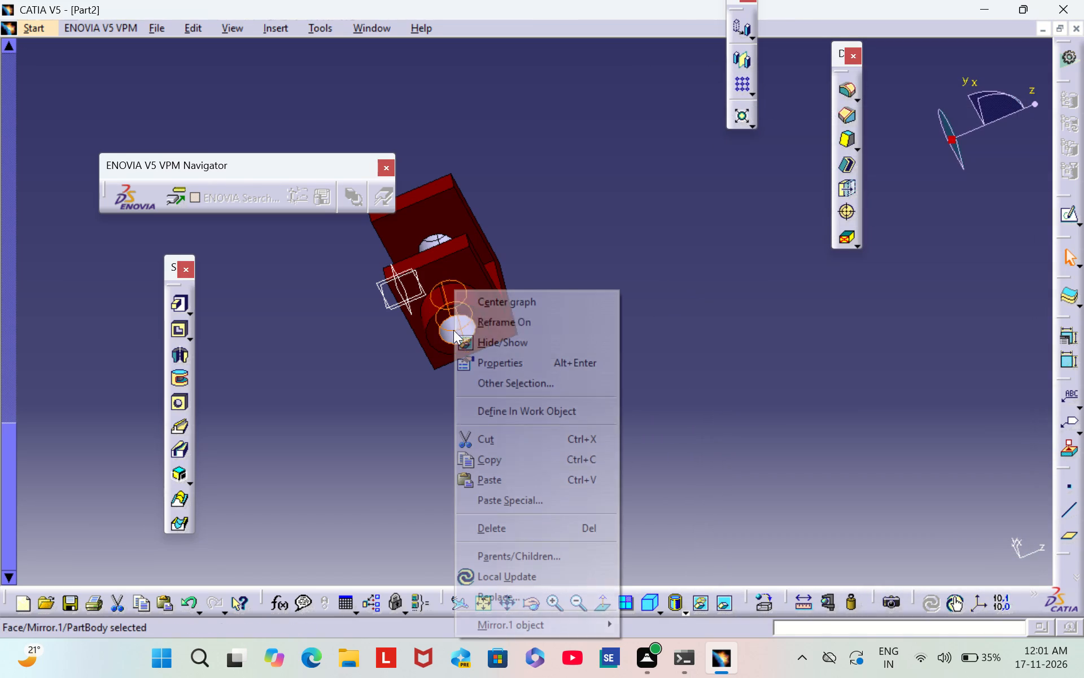
left_click(541, 355)
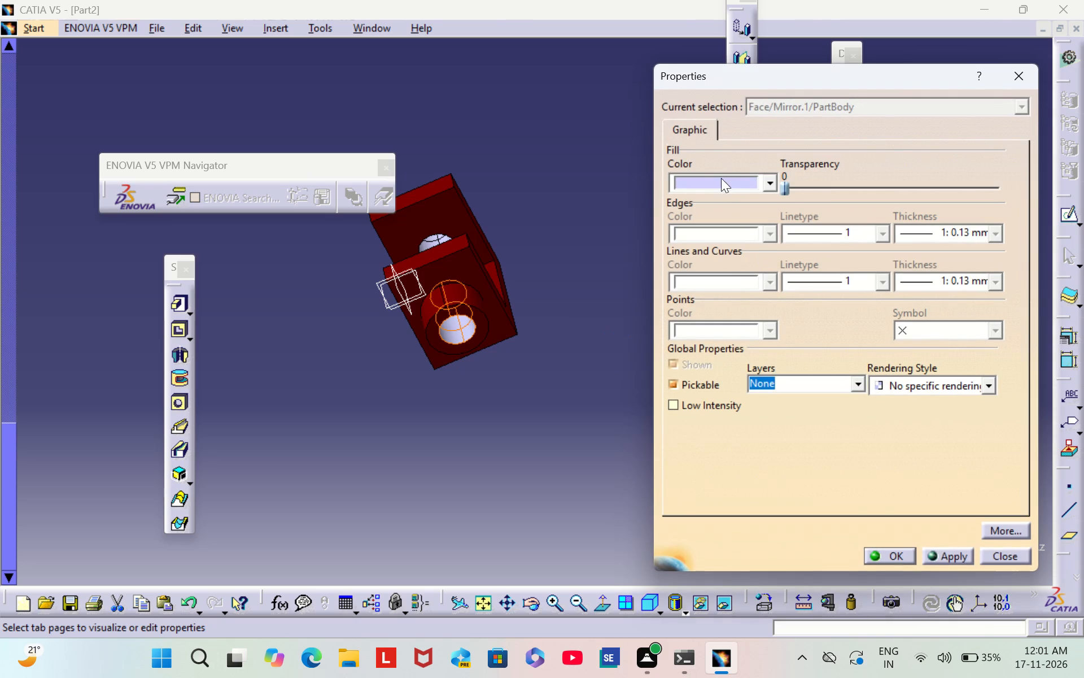
left_click(721, 178)
left_click(718, 412)
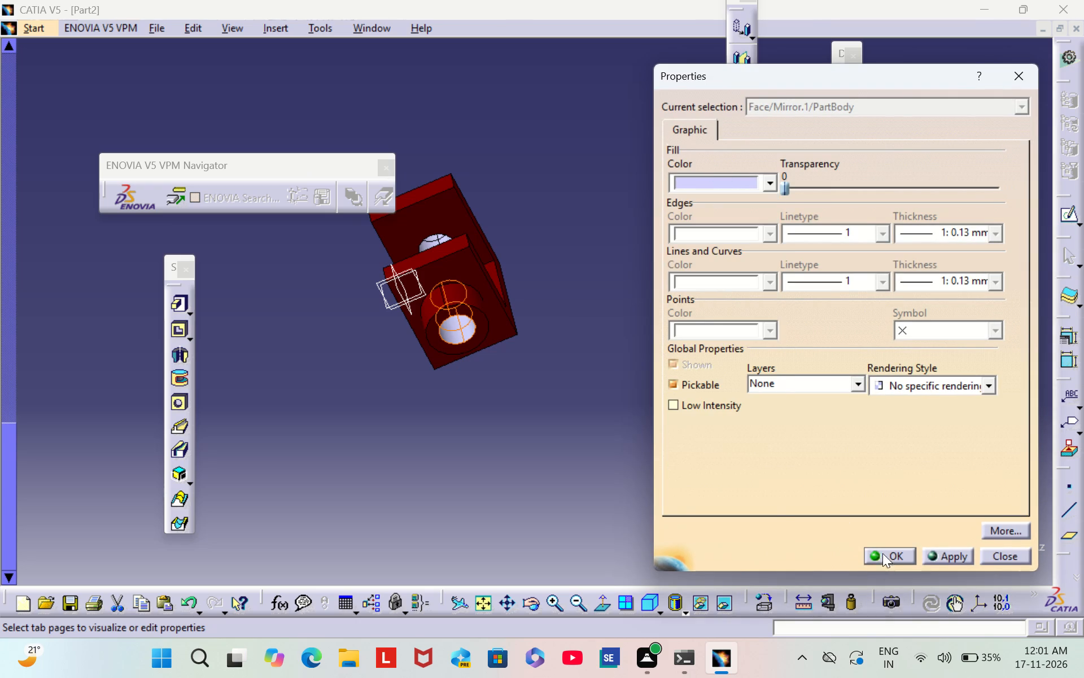
left_click(882, 552)
Set the fill color of the inner bore face through the original cylinder to tan.
scroll(343, 393, "down", 1)
middle_click_drag(343, 393, 692, 397)
right_click_drag(343, 392, 692, 397)
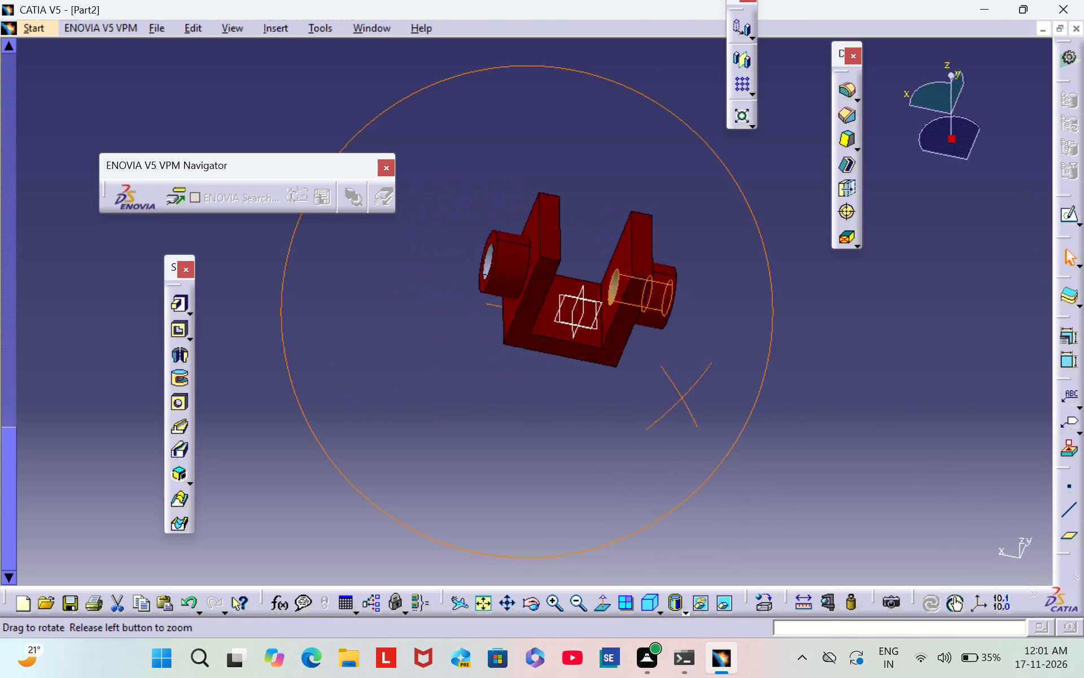
right_click_drag(692, 397, 766, 395)
middle_click_drag(692, 397, 766, 395)
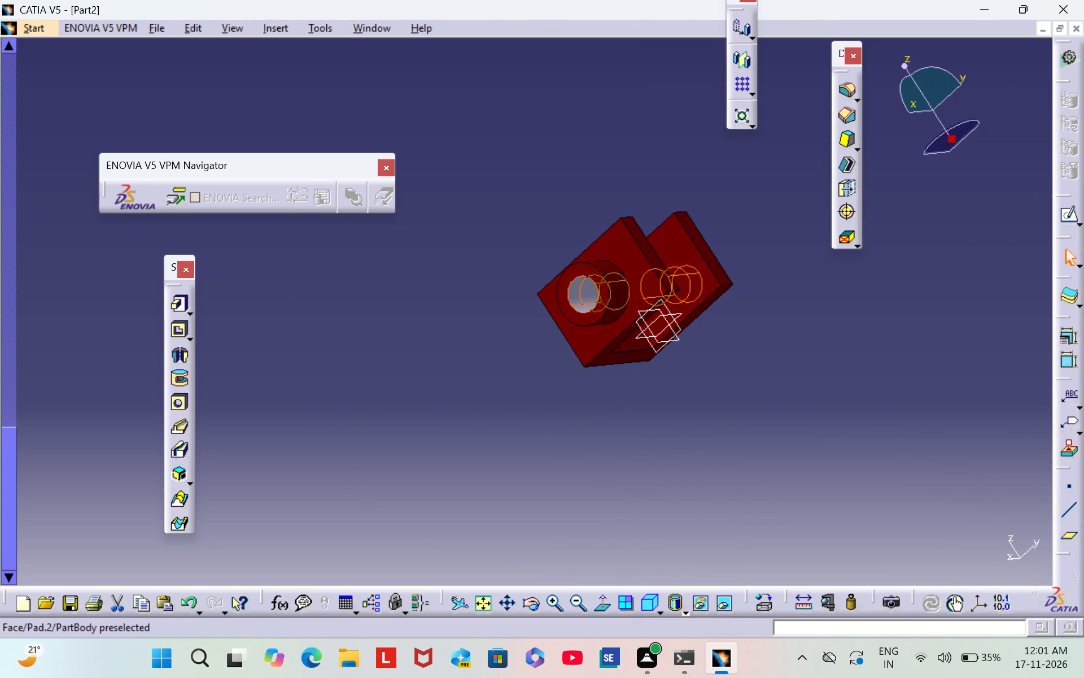
right_click(575, 299)
left_click(641, 357)
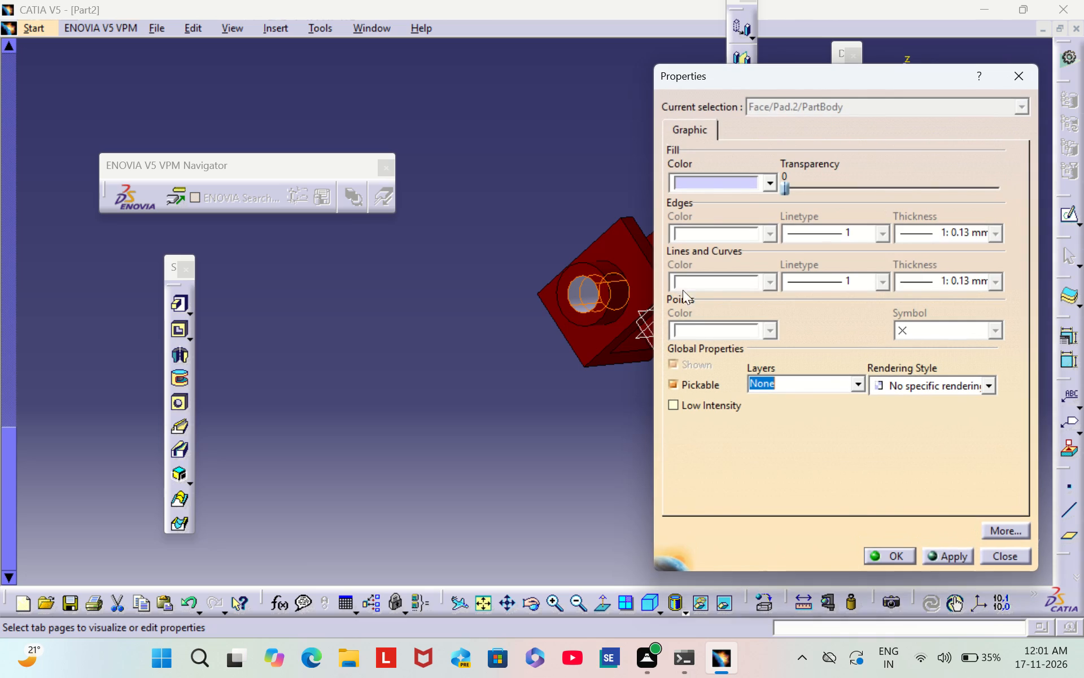
left_click(709, 179)
left_click(728, 411)
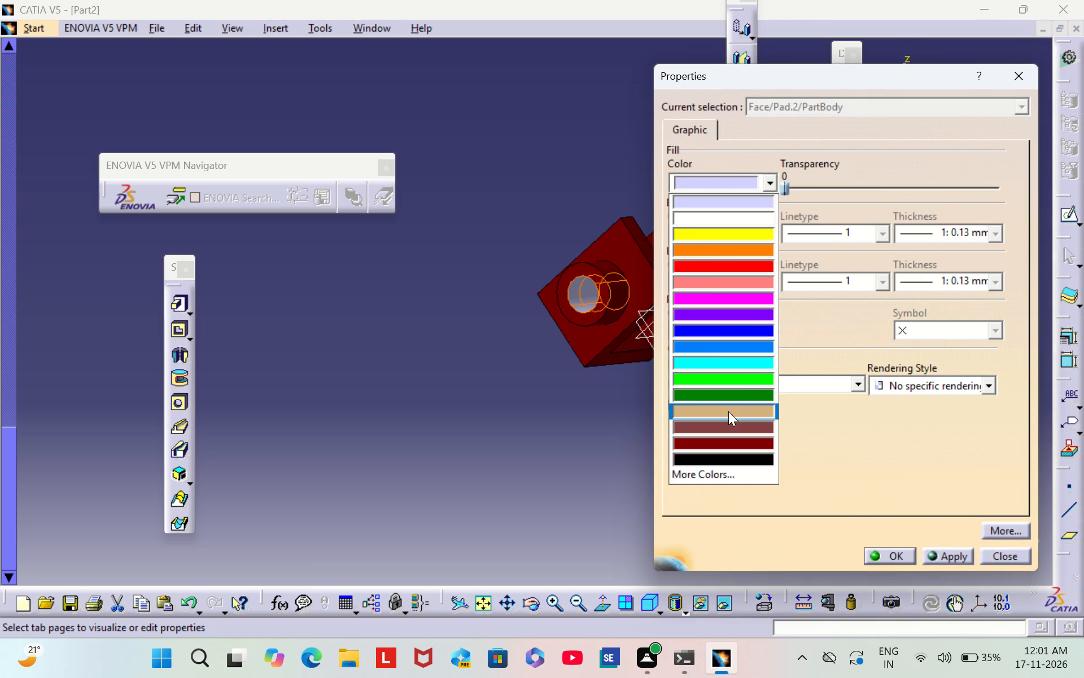
left_click(892, 554)
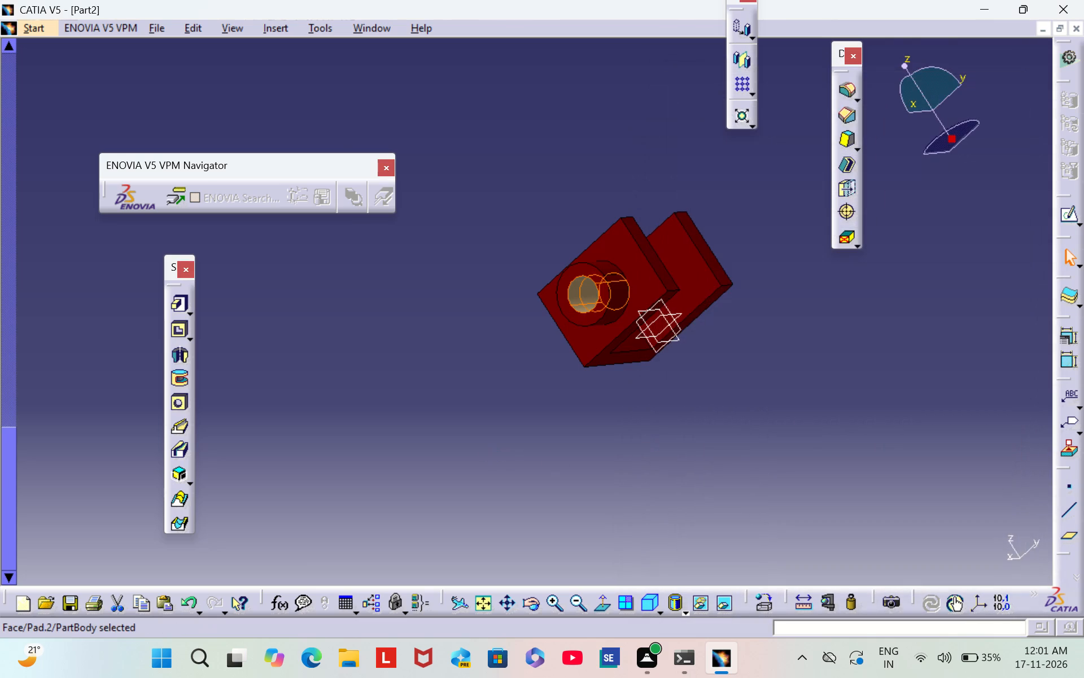
Set the fill color of the outer flat face of the bracket's base, opposite the arms, to dark red.
scroll(390, 460, "down", 2)
middle_click_drag(389, 460, 725, 236)
right_click_drag(389, 460, 725, 236)
right_click(523, 340)
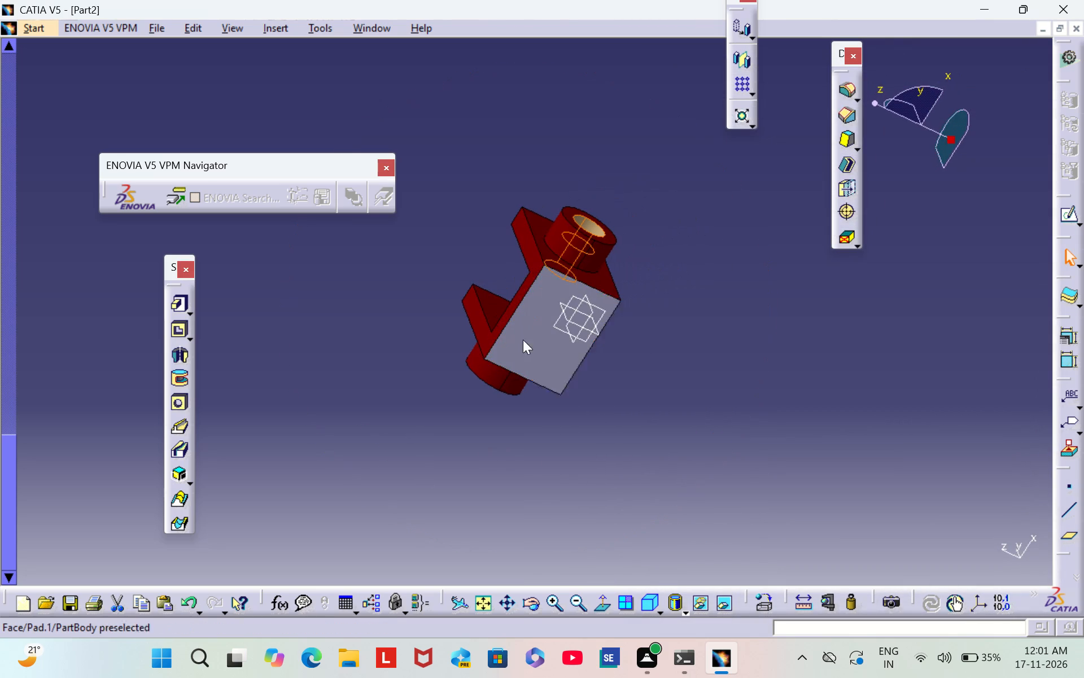
left_click(574, 368)
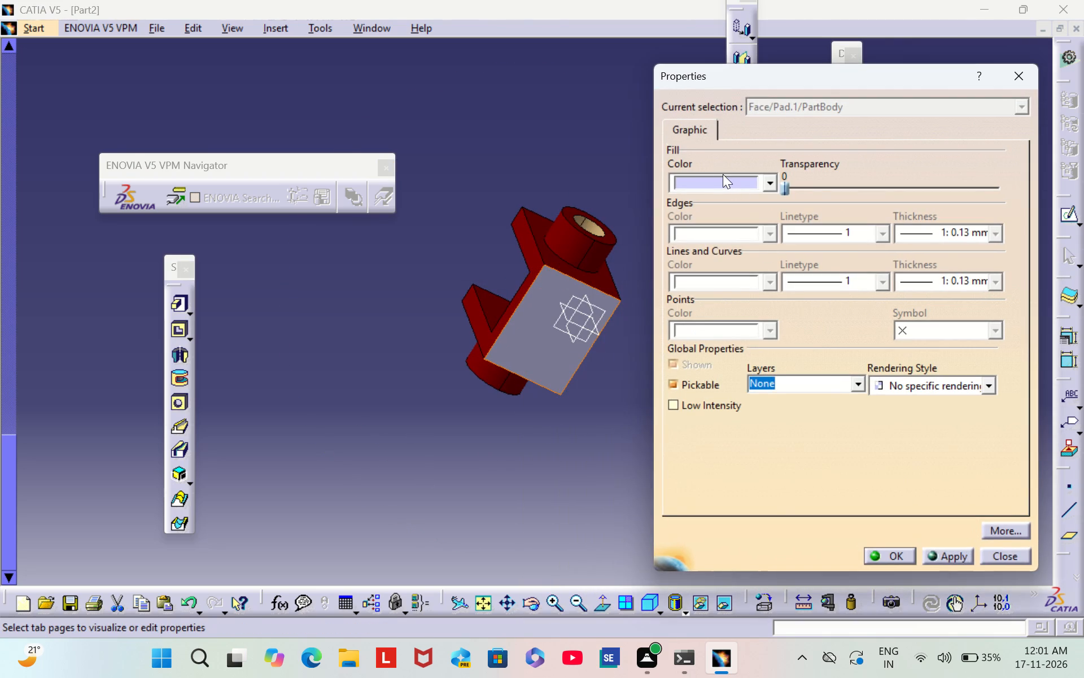
left_click(723, 174)
left_click(736, 440)
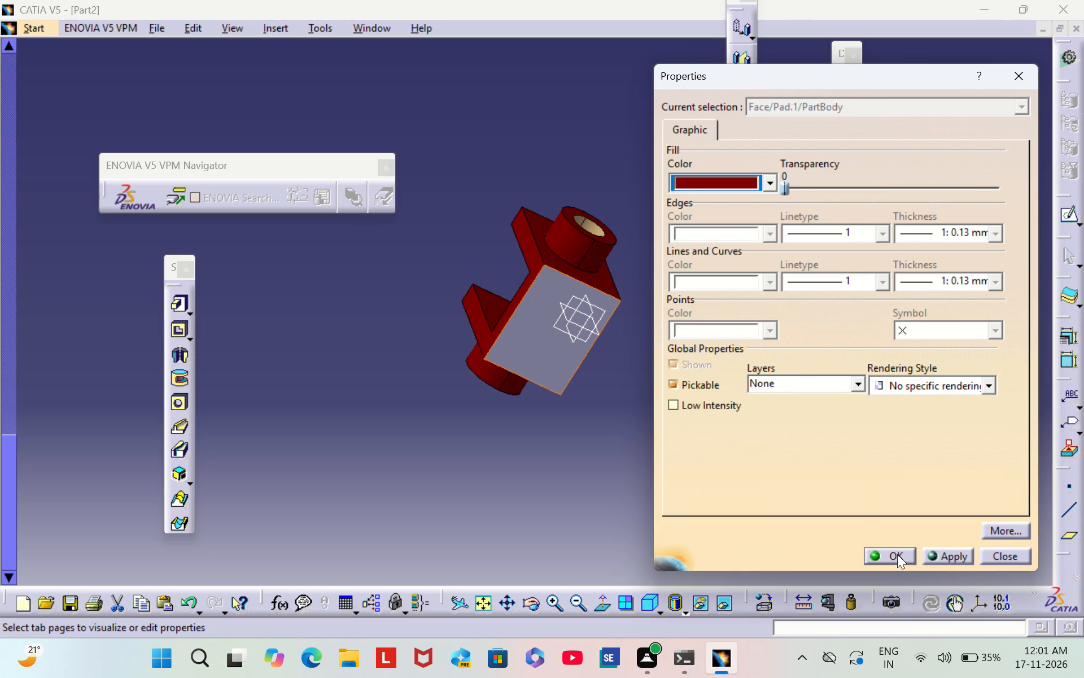
left_click(897, 554)
Examine the colored bracket in the standard isometric view and from several other orientations.
left_click(647, 610)
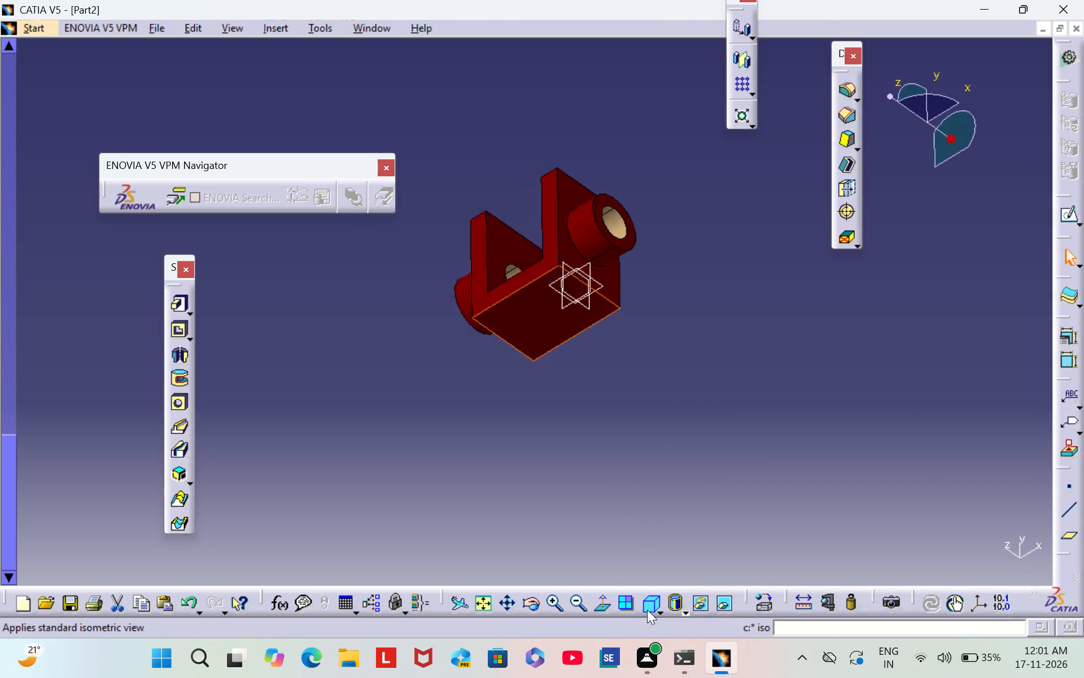
left_click(758, 393)
middle_click_drag(732, 496, 726, 489)
scroll(733, 495, "down", 1)
right_click_drag(733, 495, 592, 395)
middle_click_drag(724, 488, 609, 414)
middle_click_drag(607, 408, 648, 429)
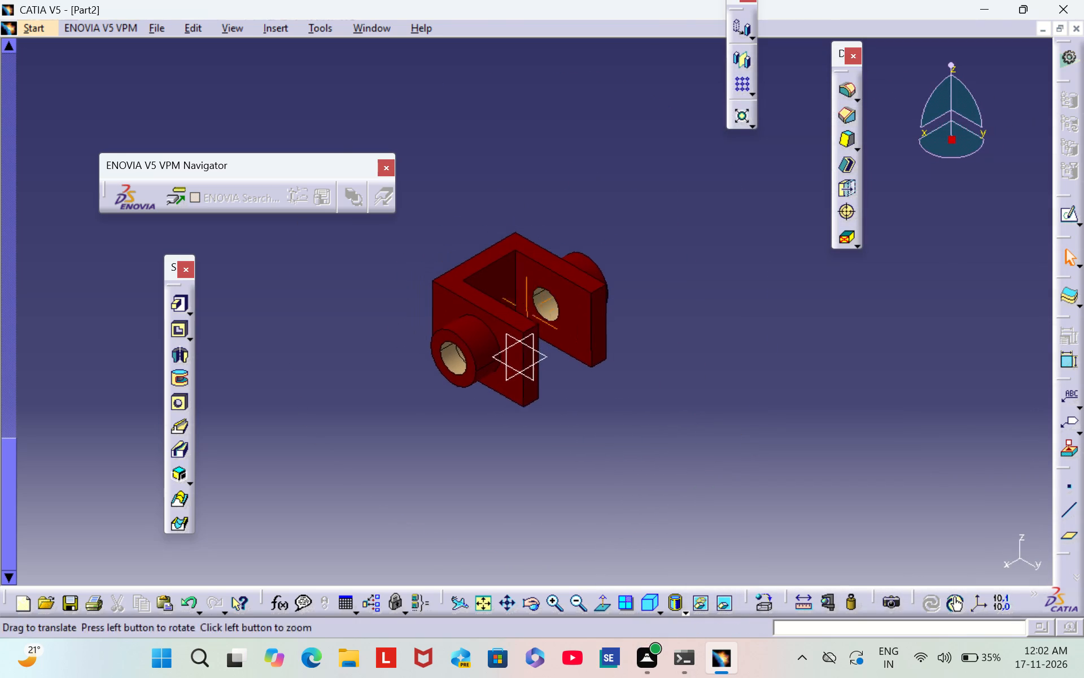
middle_click_drag(648, 429, 731, 458)
scroll(732, 460, "down", 1)
middle_click_drag(733, 461, 705, 433)
right_click_drag(736, 461, 583, 324)
middle_click_drag(691, 420, 591, 341)
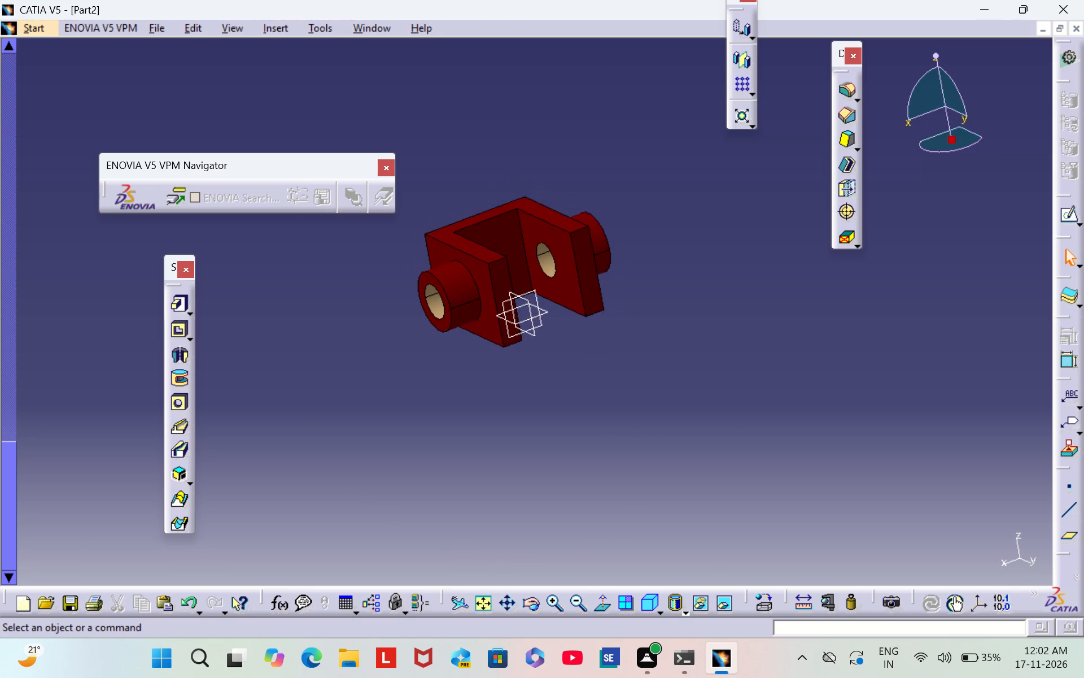
middle_click_drag(647, 402, 517, 174)
right_click_drag(649, 400, 517, 174)
middle_click_drag(847, 271, 655, 359)
scroll(849, 270, "down", 1)
right_click_drag(849, 270, 655, 359)
middle_click_drag(681, 261, 733, 300)
scroll(681, 261, "down", 1)
right_click_drag(682, 261, 733, 300)
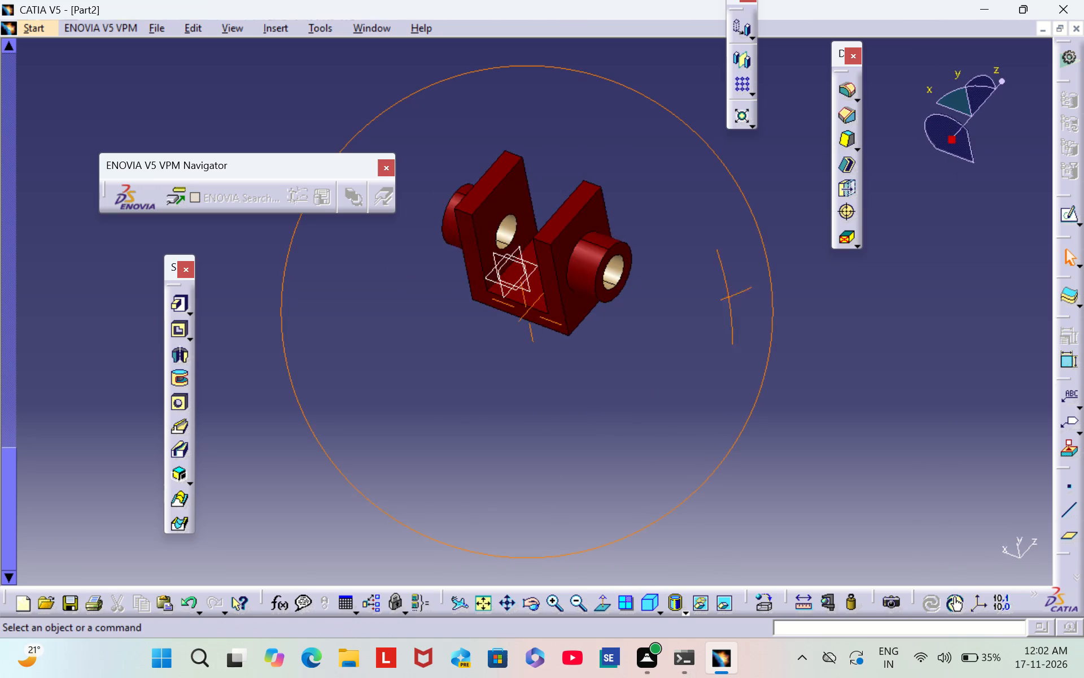
right_click_drag(733, 300, 748, 286)
middle_click_drag(733, 300, 749, 289)
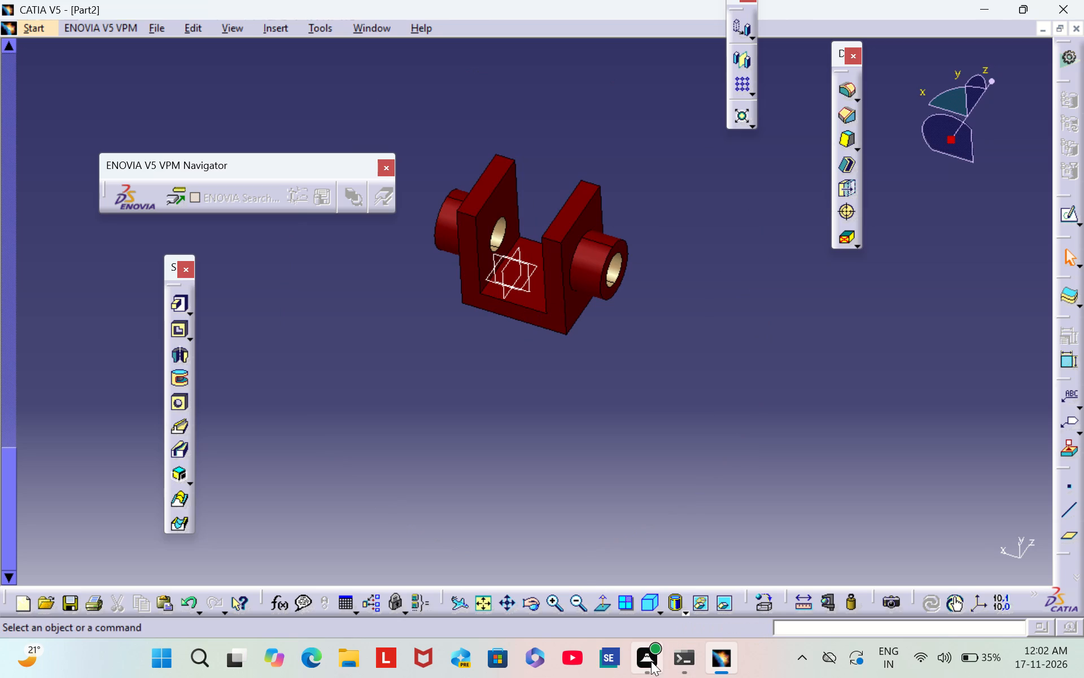
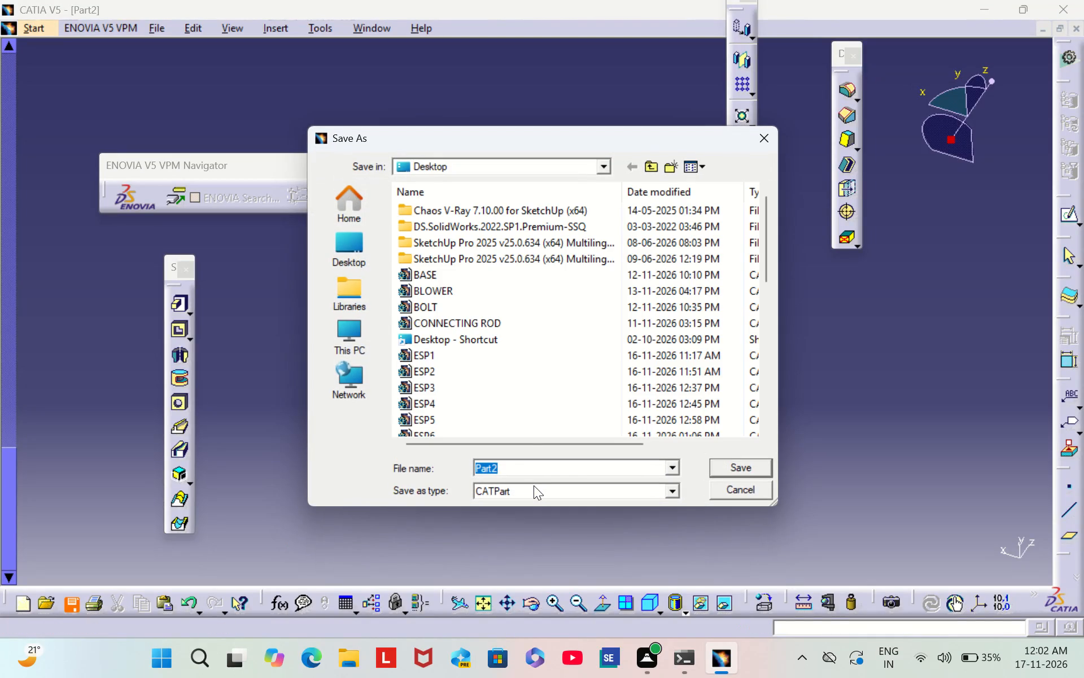
Save the bracket model to the Desktop as a CATPart file named PART 8.
key("BackSpace")
key("p")
type("ART")
key("space")
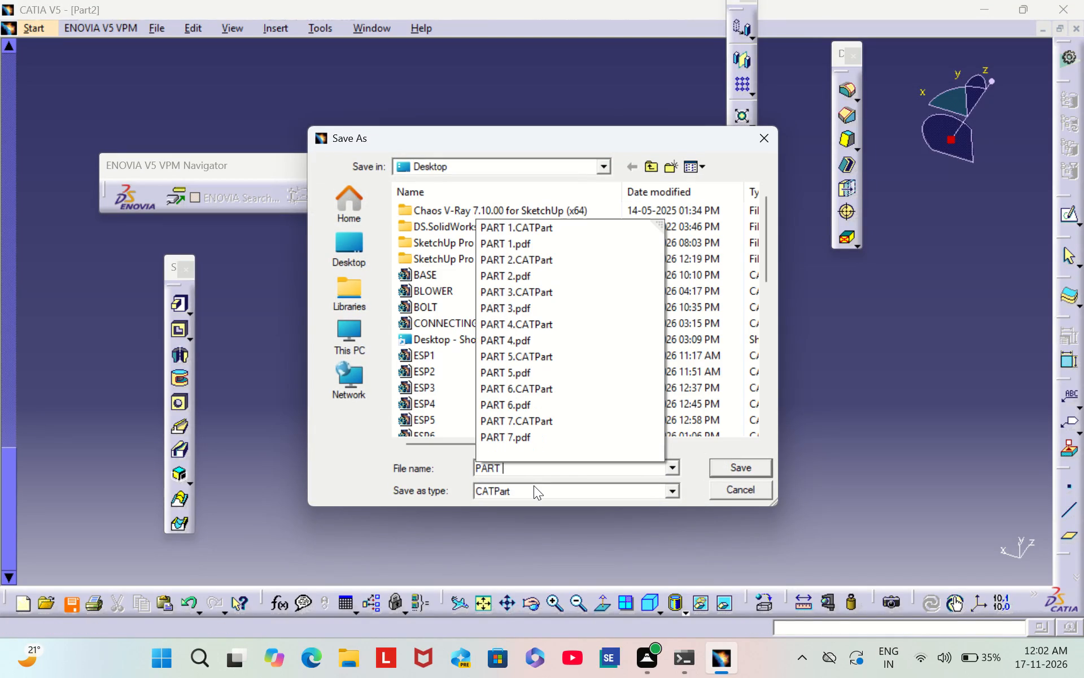
key("8")
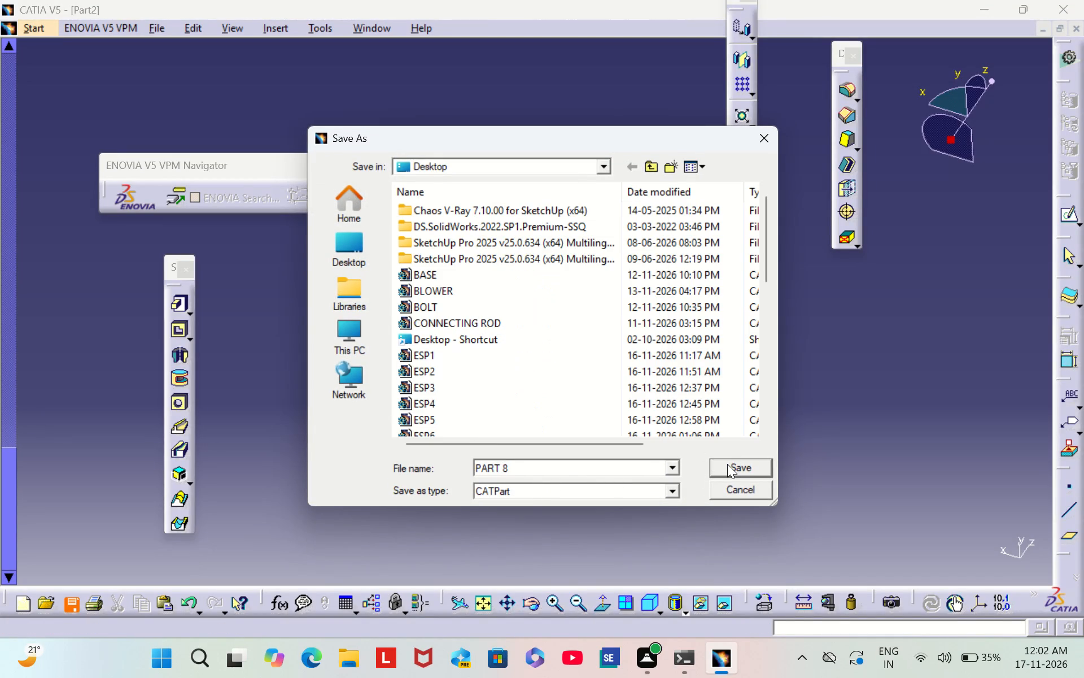
left_click(727, 464)
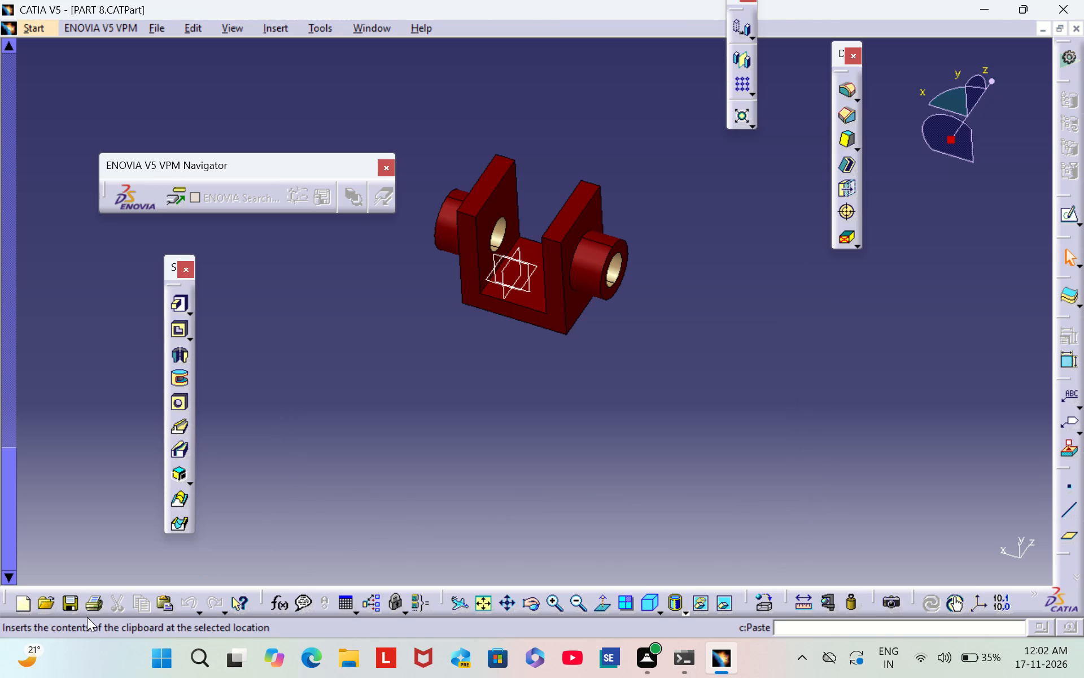
Print the bracket view to a PDF document named PART 8 on the Desktop.
left_click(86, 611)
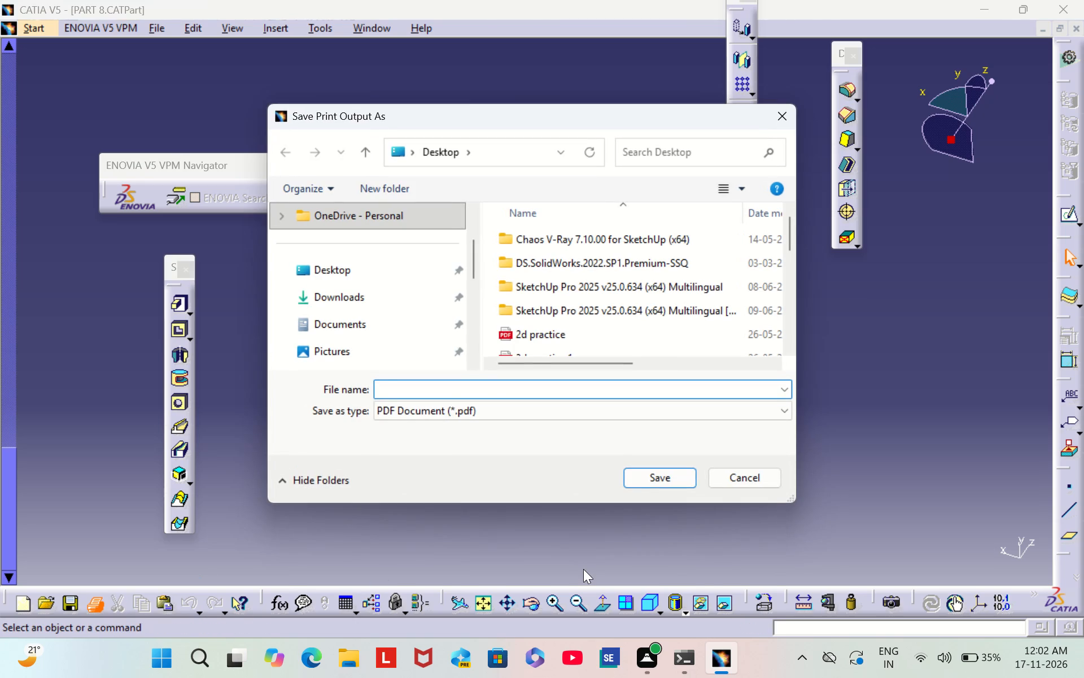
type("PART 8")
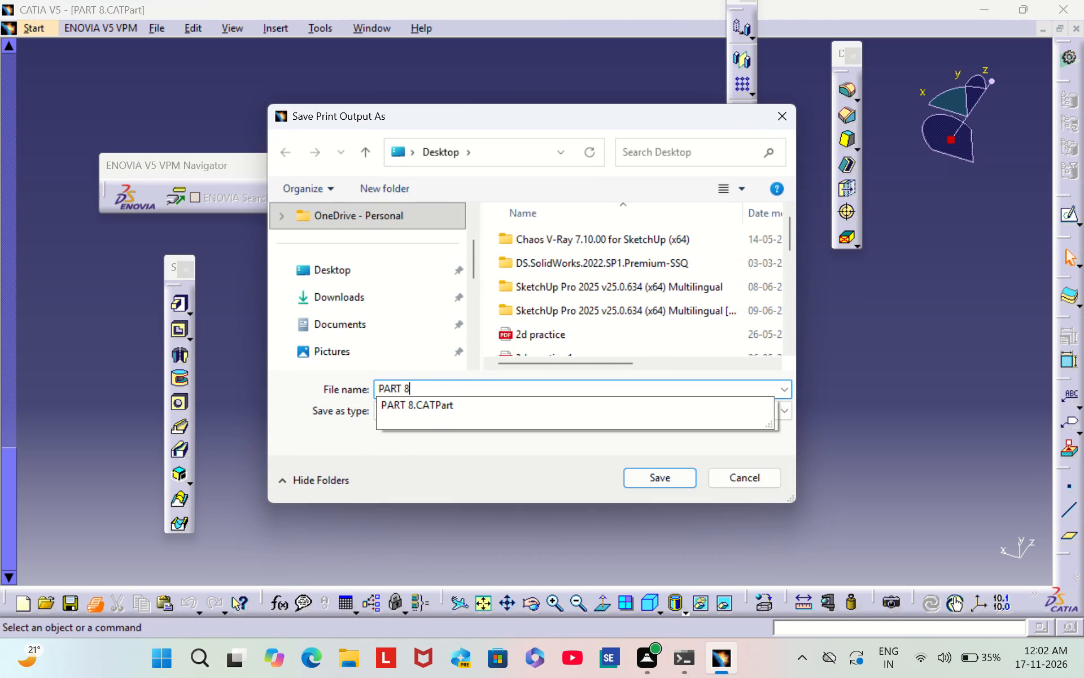
key("Return")
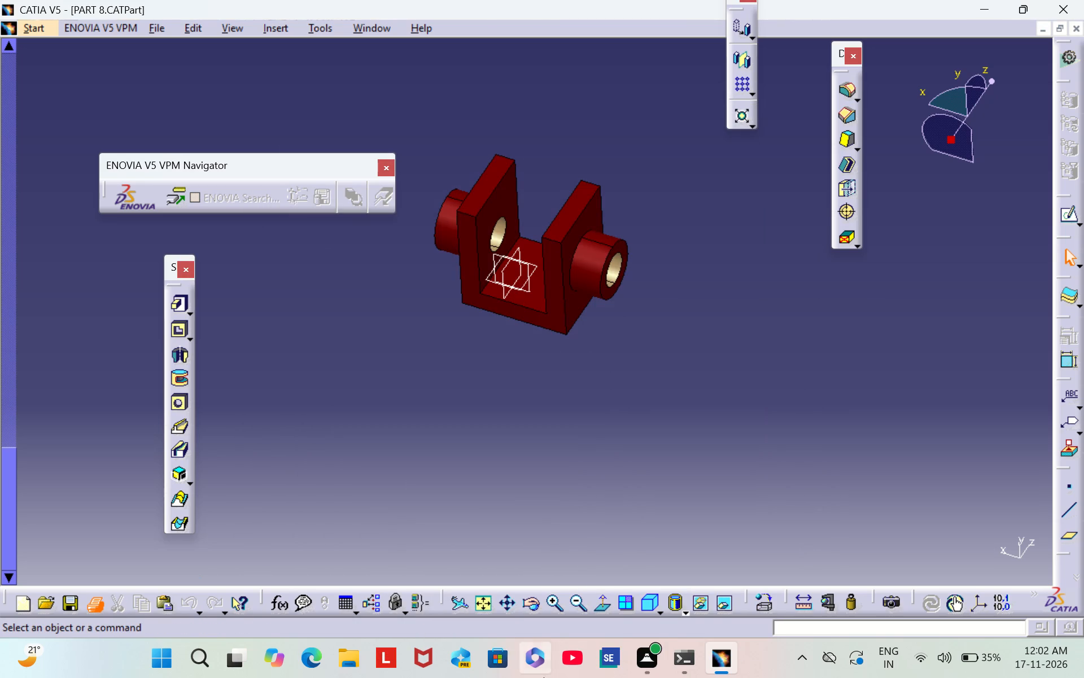